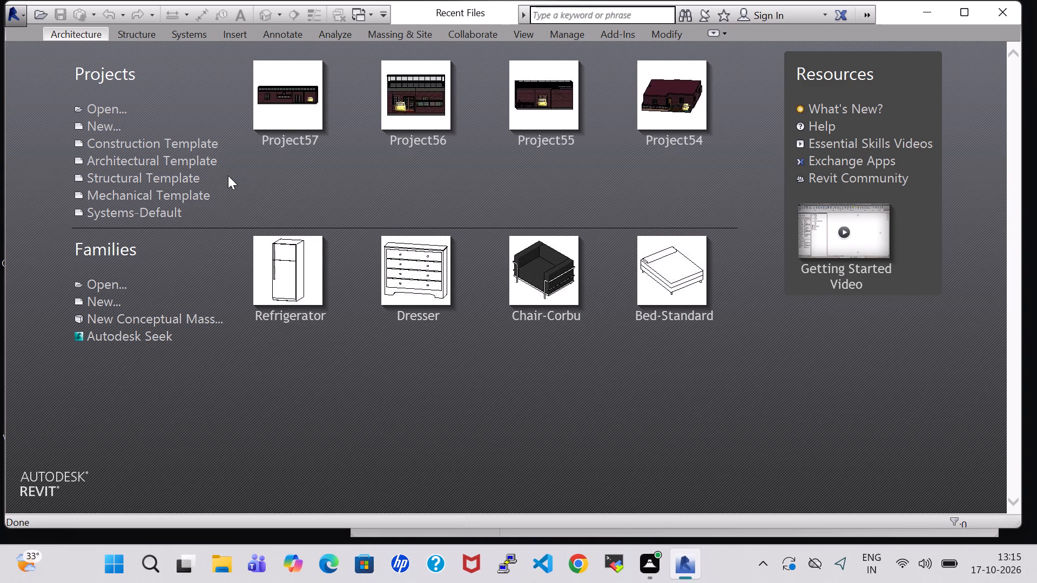
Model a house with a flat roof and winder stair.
Create a new project from the Architectural Template.
left_click(115, 128)
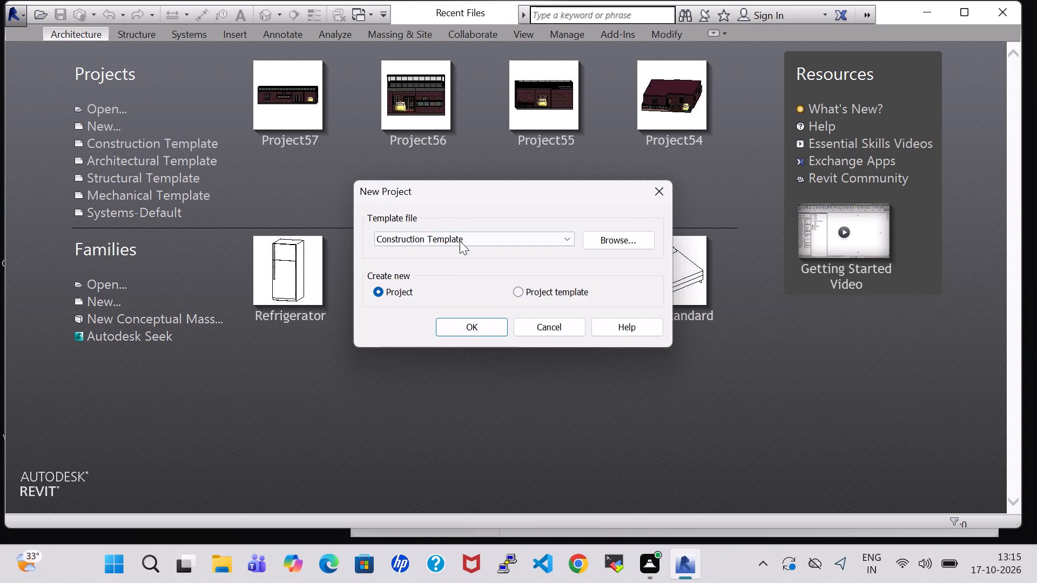
left_click(460, 241)
left_click(437, 269)
left_click(468, 332)
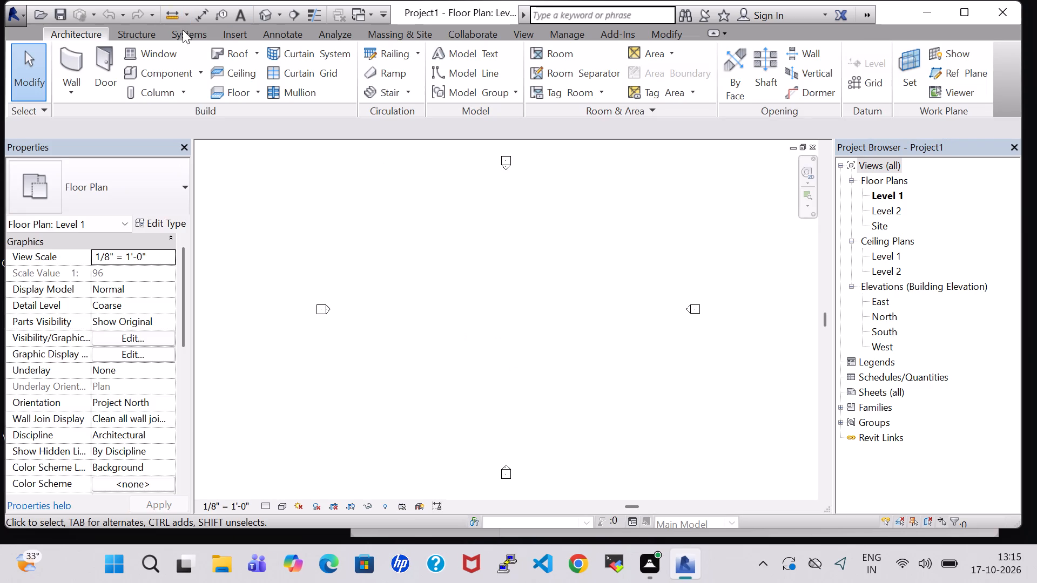
Draw a closed rectangle of Generic - 8" walls on Level 1, 10' high, 40' wide and 50' deep.
left_click(75, 73)
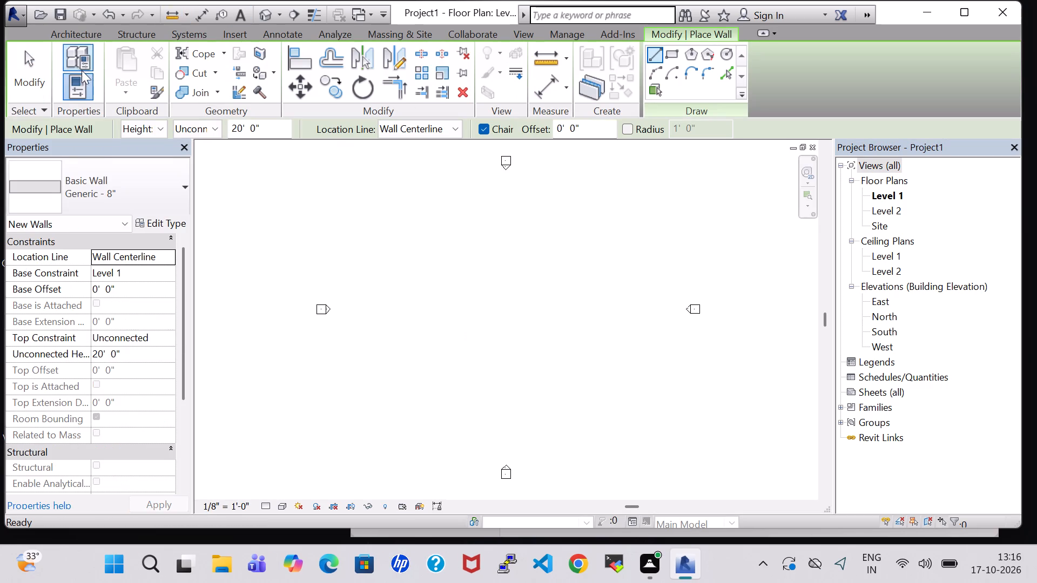
left_click(235, 130)
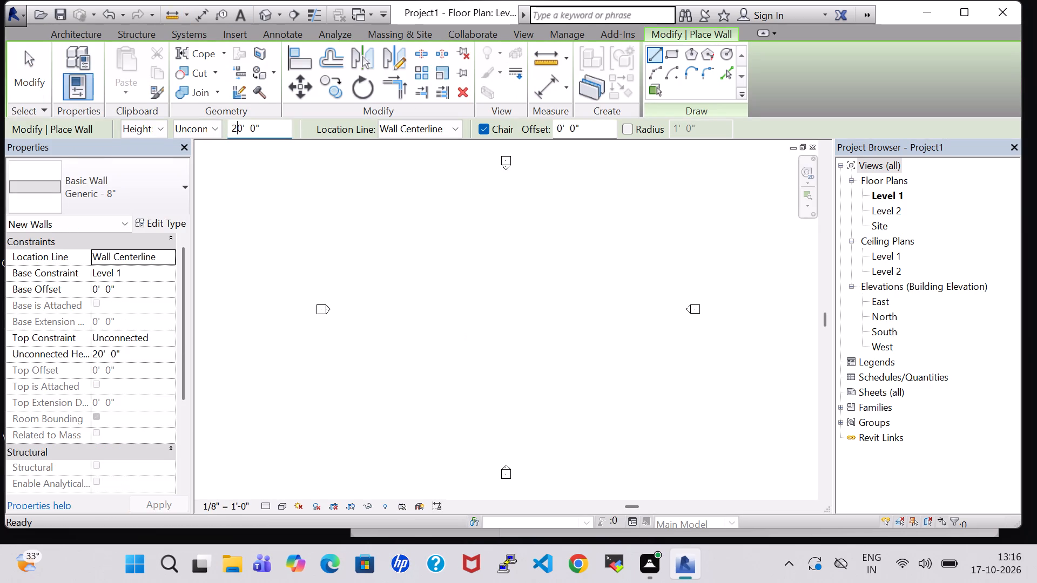
key("BackSpace")
key("1")
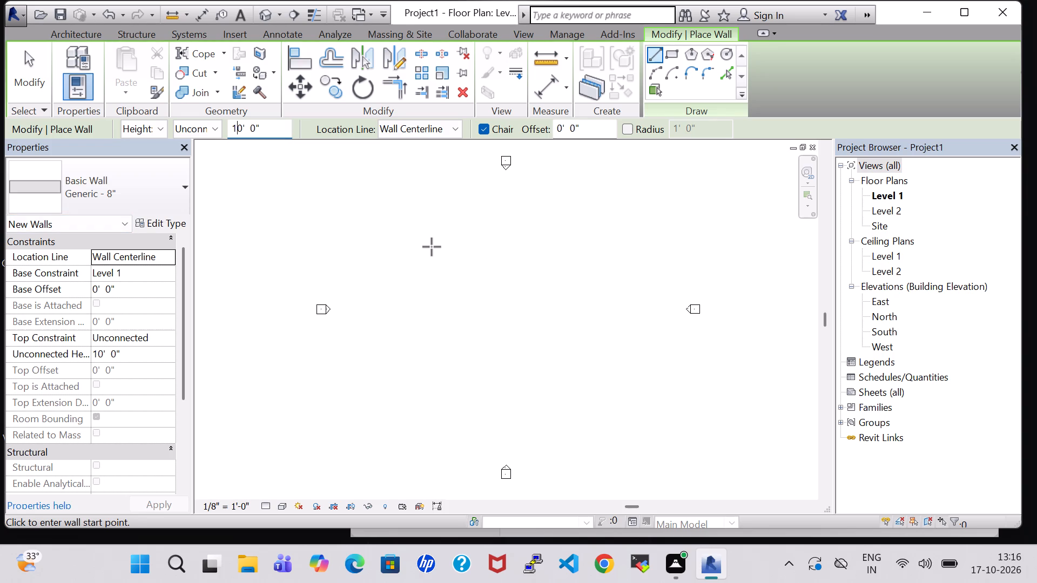
left_click(423, 235)
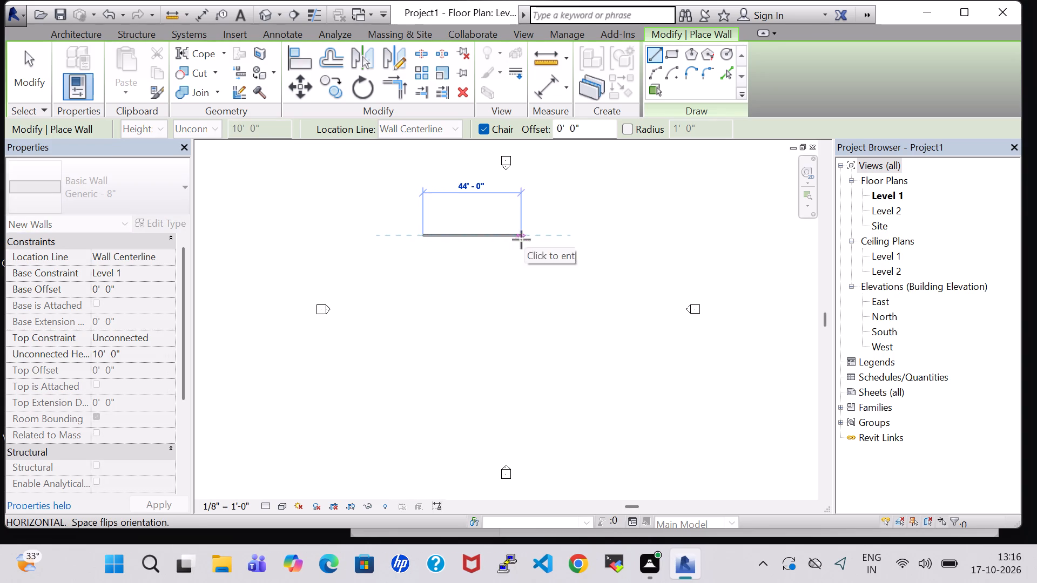
left_click(509, 243)
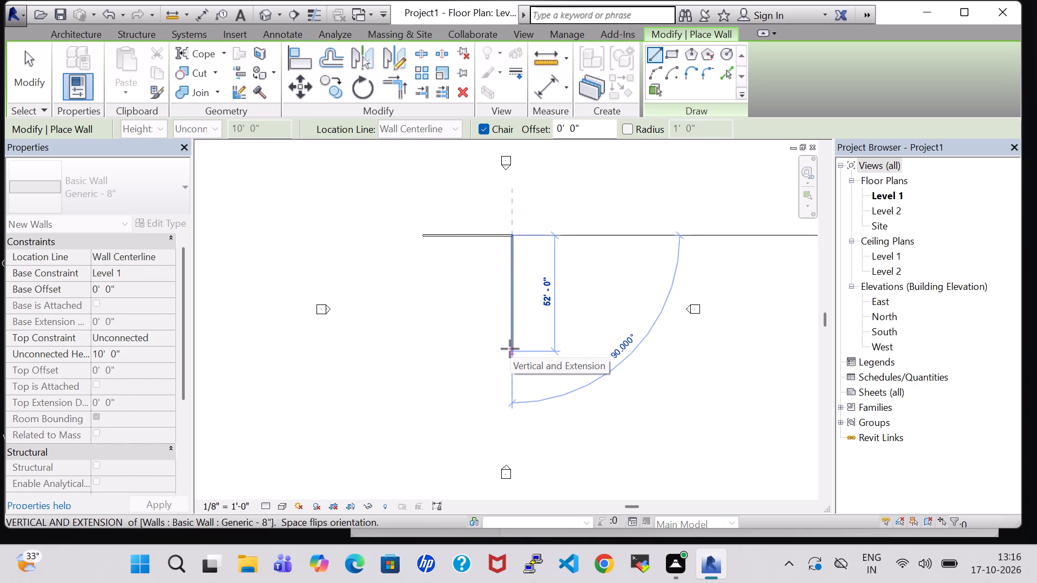
type("50")
key("Return")
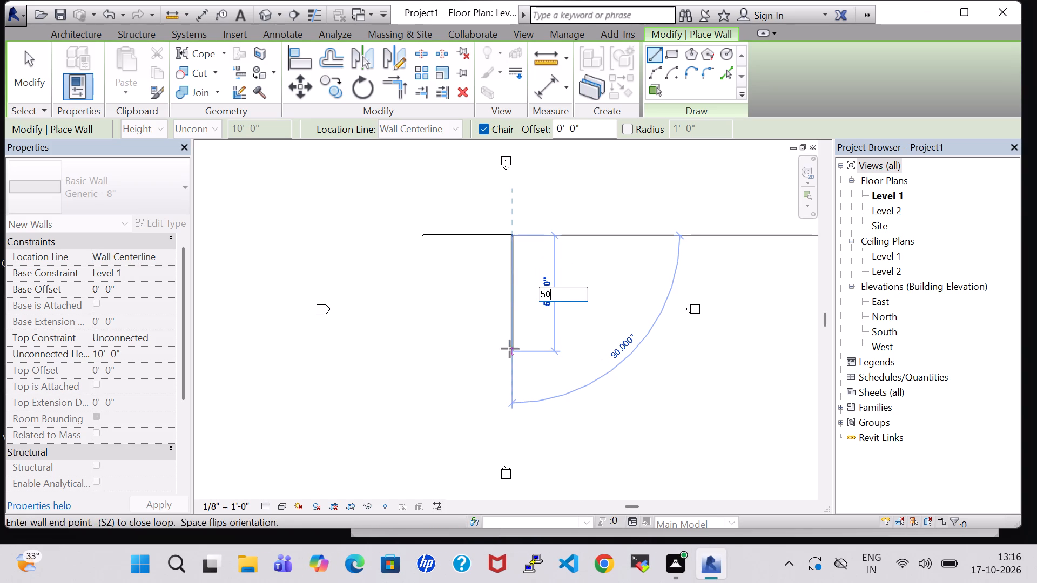
left_click(422, 349)
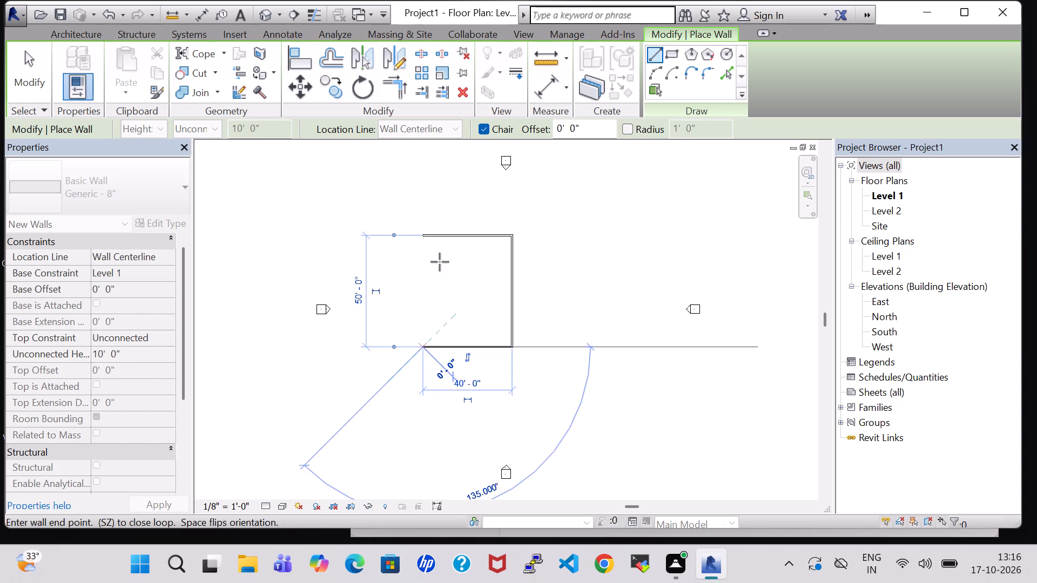
left_click(424, 238)
key("Escape")
key("Escape")
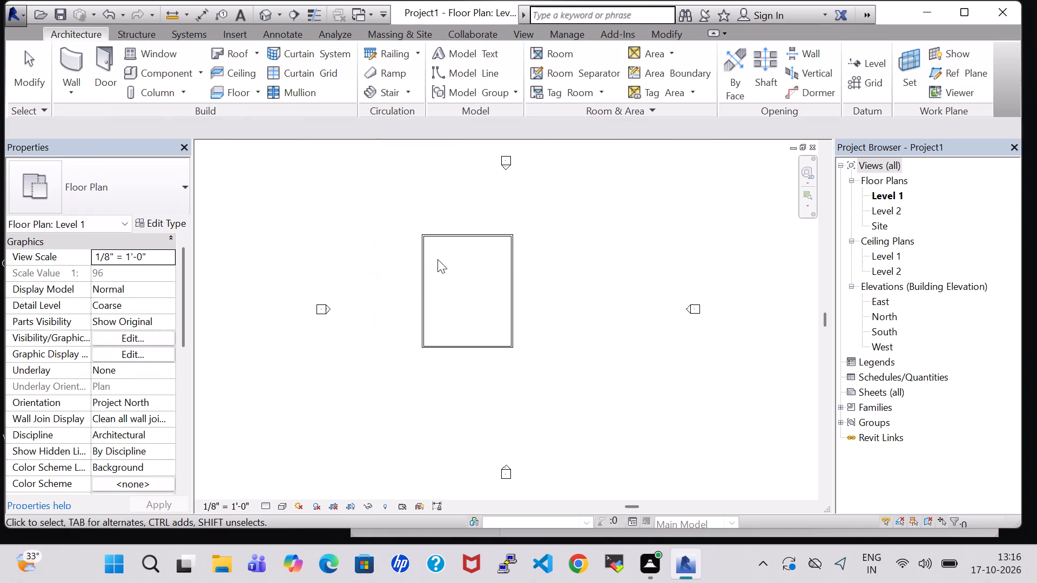
Draw a stepped chain of interior walls from the west wall, about 5'-6" below the north wall, around a 14'-5" wide recess to the east wall.
scroll(437, 259, "up", 5)
middle_click_drag(439, 260, 486, 252)
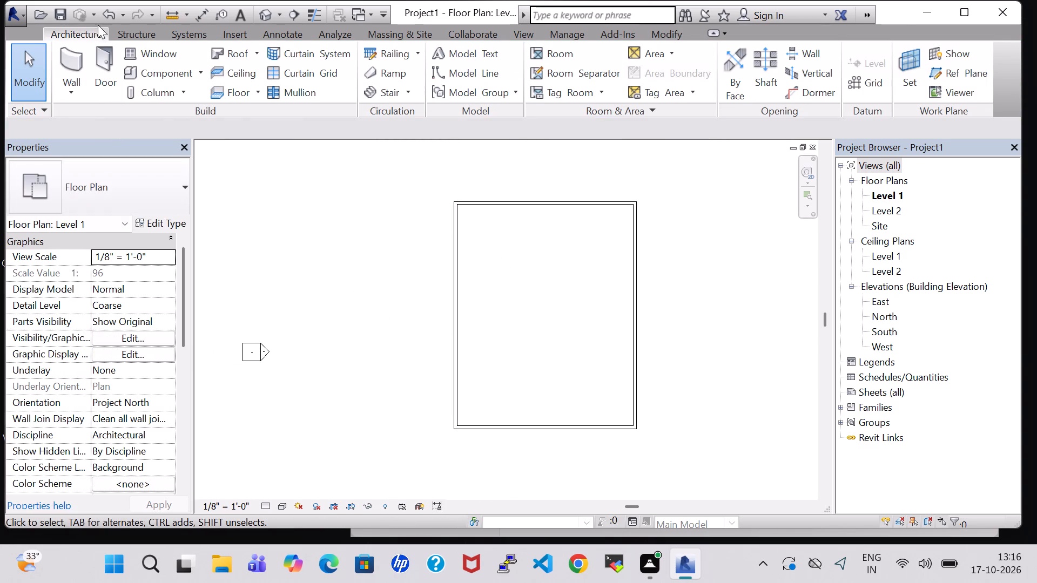
left_click(72, 61)
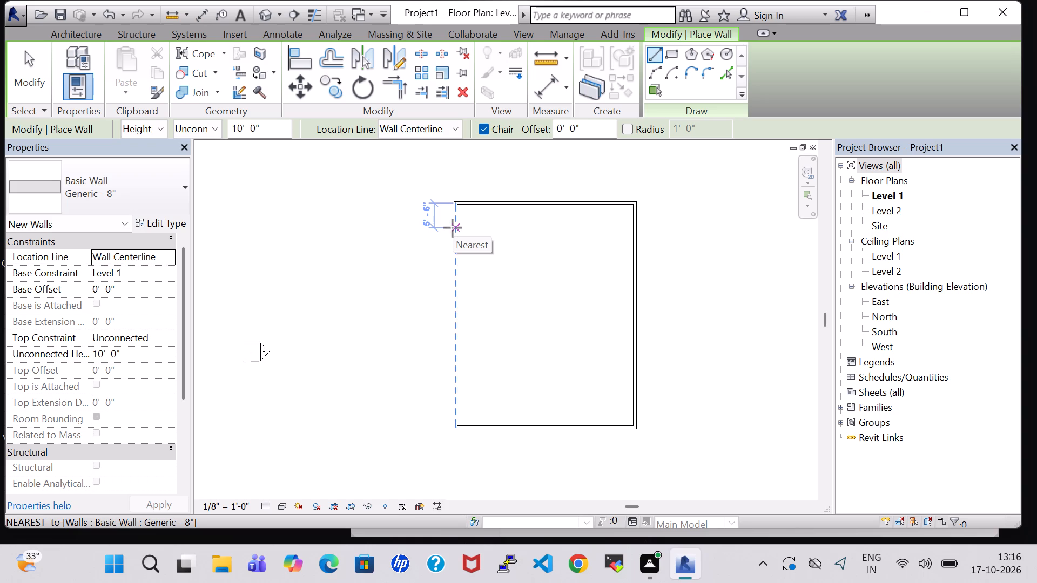
left_click(453, 228)
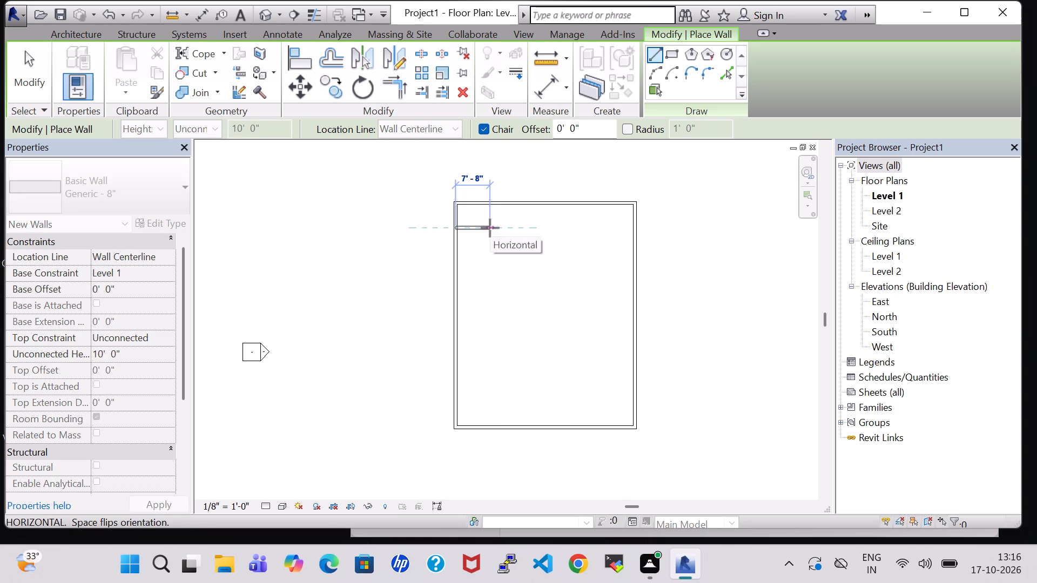
left_click(499, 228)
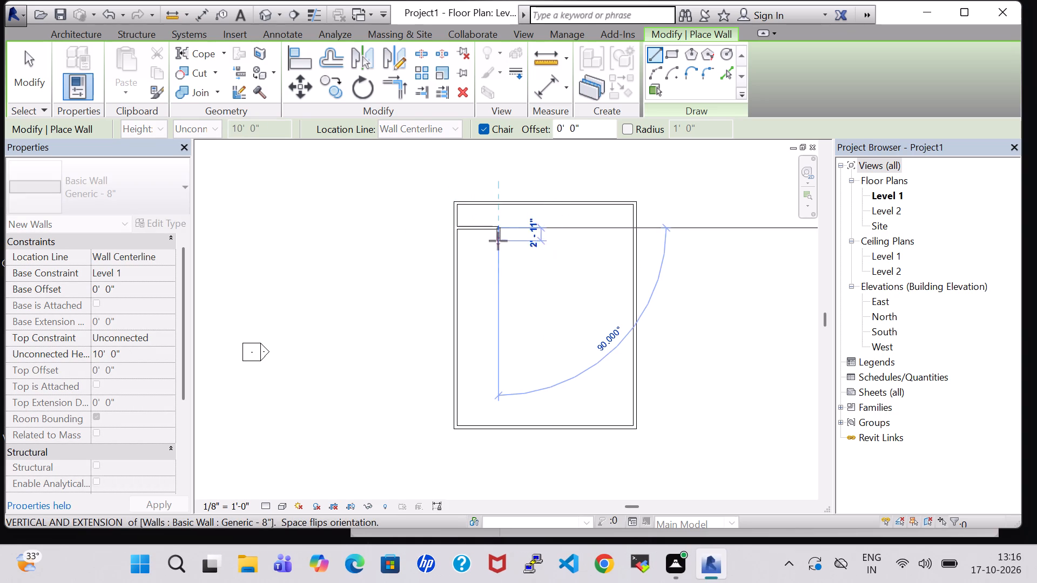
left_click(498, 247)
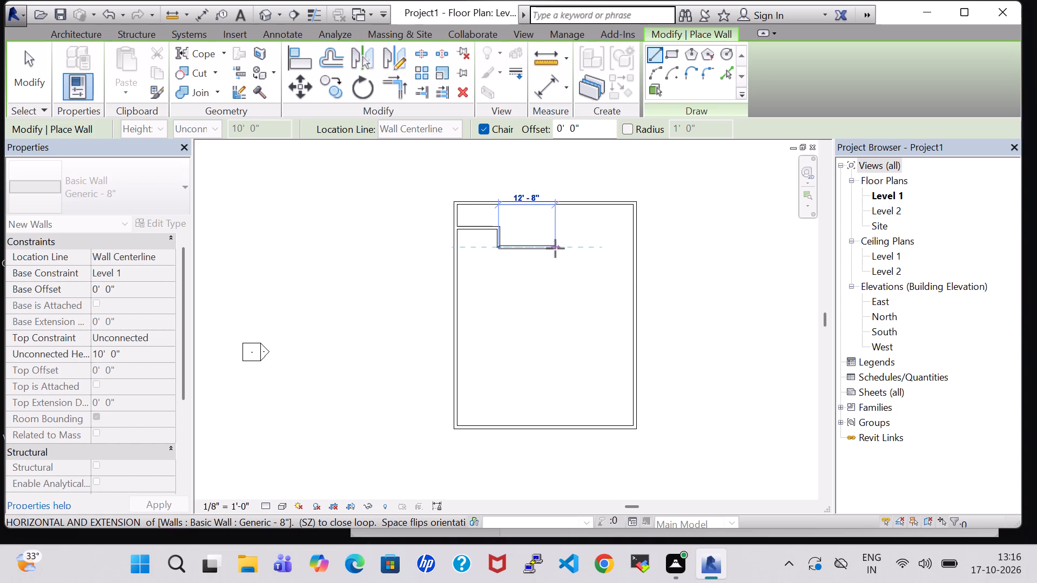
left_click(563, 248)
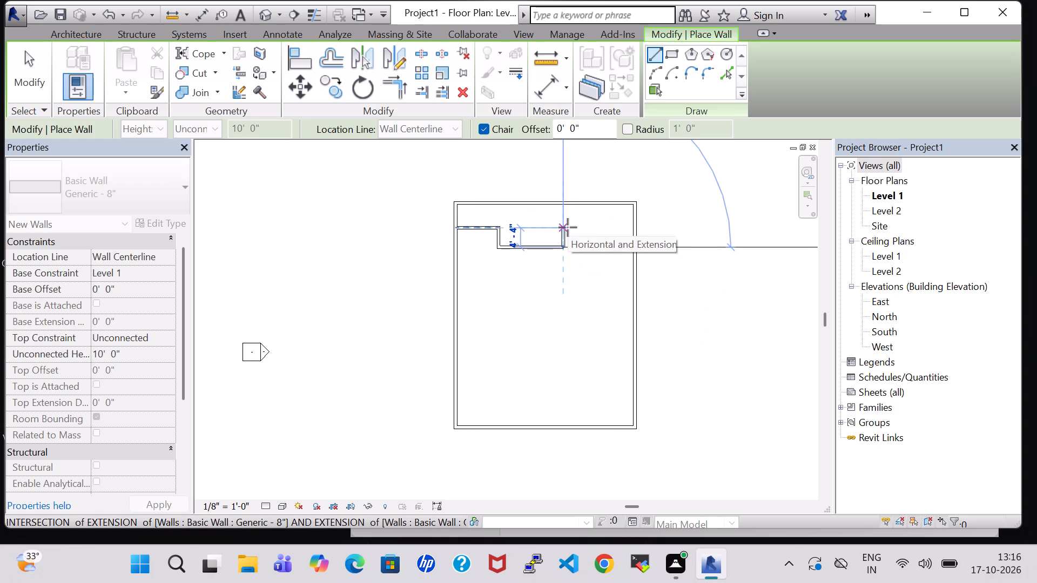
left_click(568, 227)
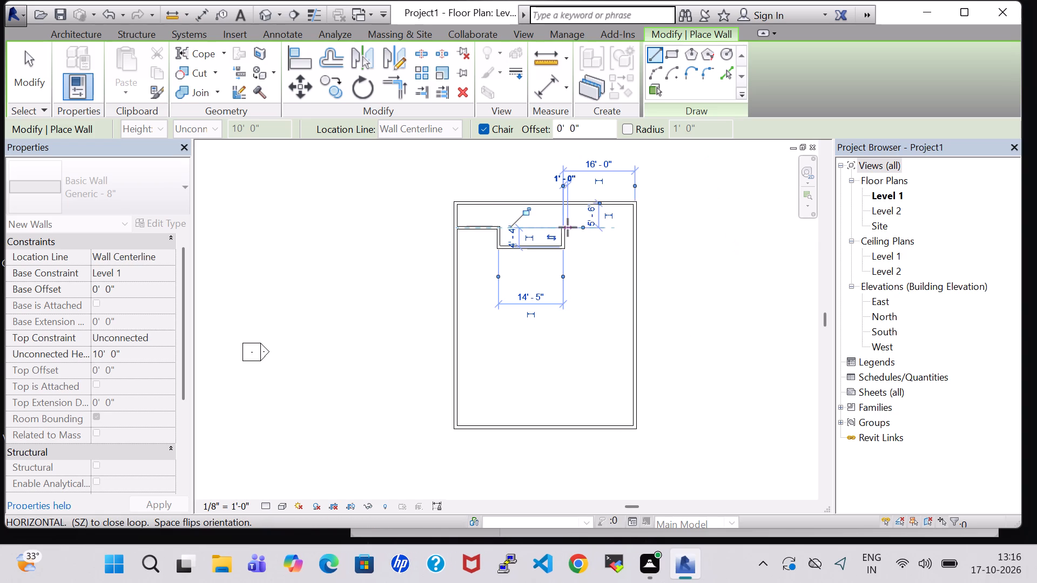
left_click(622, 227)
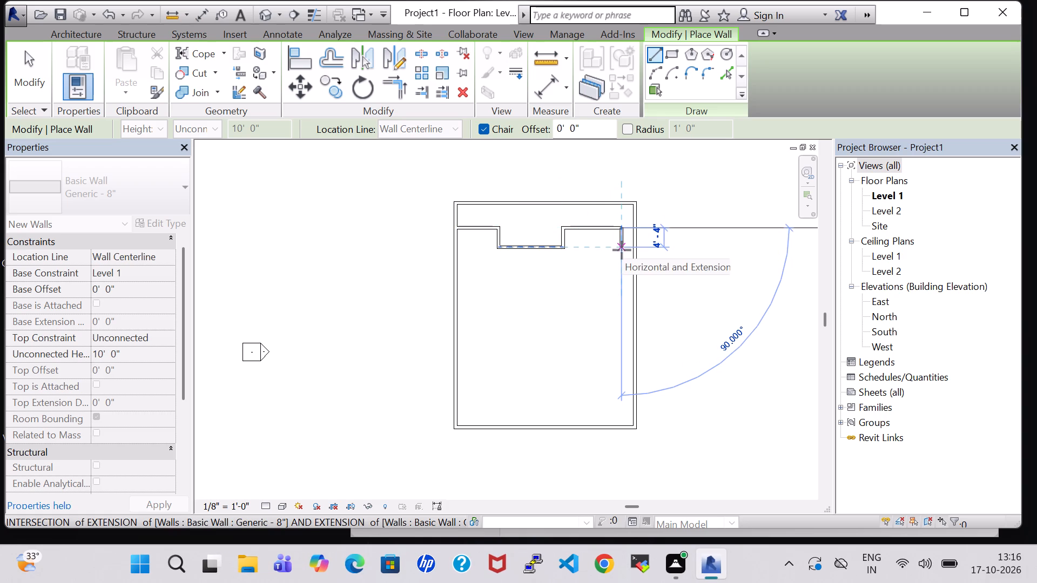
left_click(622, 286)
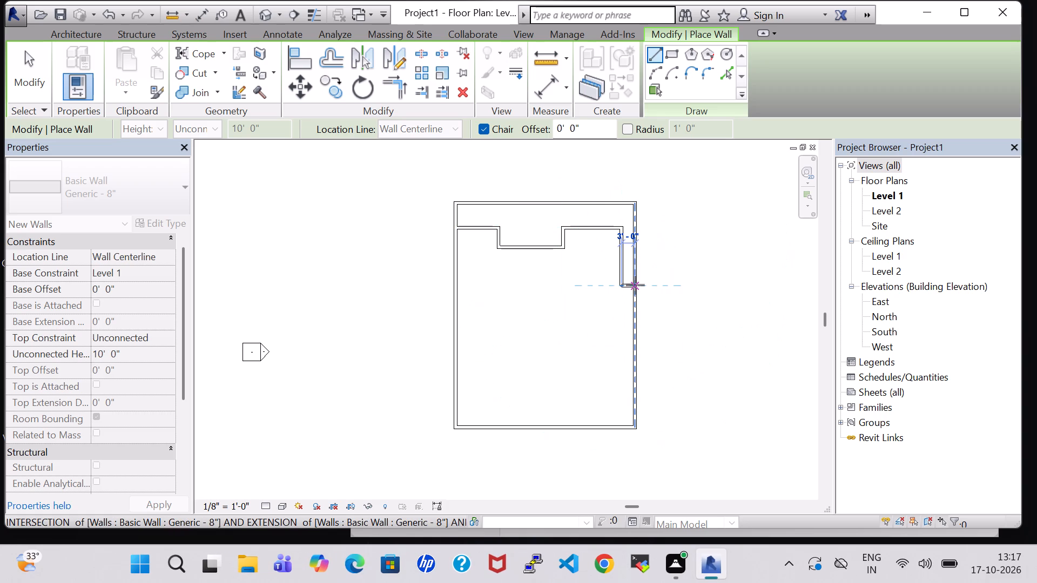
left_click(635, 285)
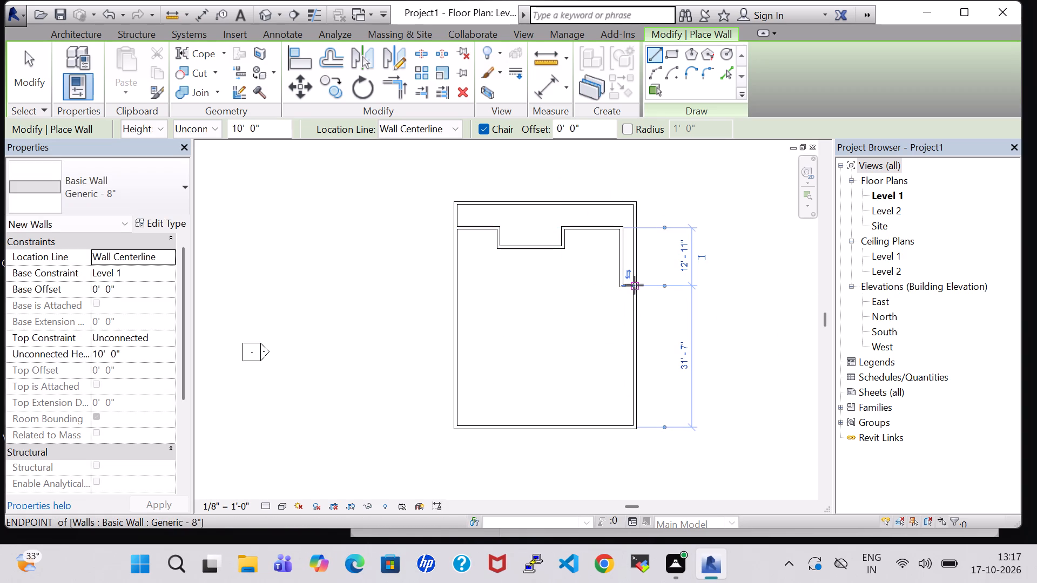
key("Escape")
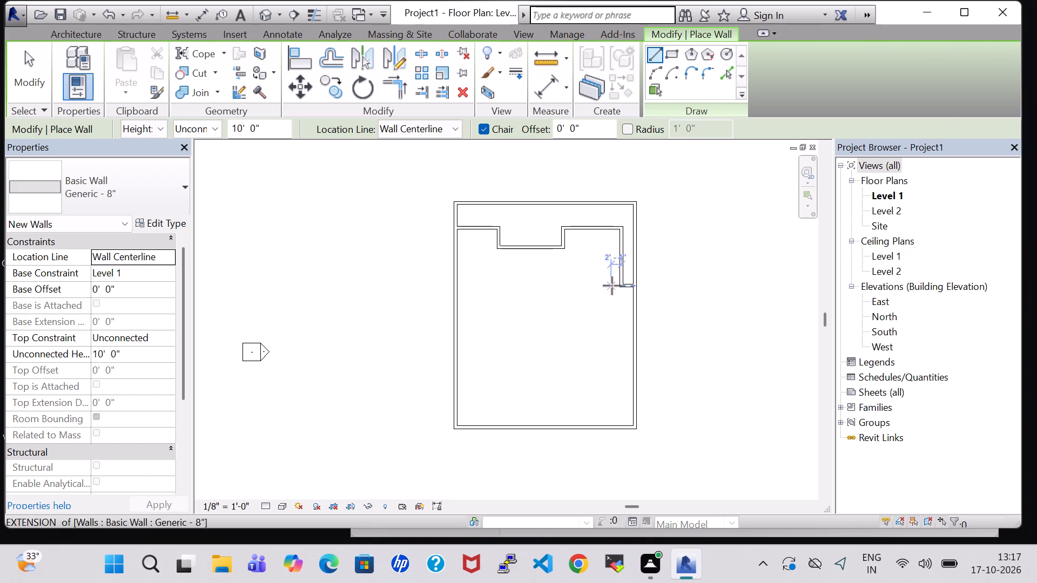
key("Escape")
Nudge the short horizontal wall at the east wall until it sits about 8'-5" below the upper interior wall.
left_click(628, 287)
key("Up")
key("Up")
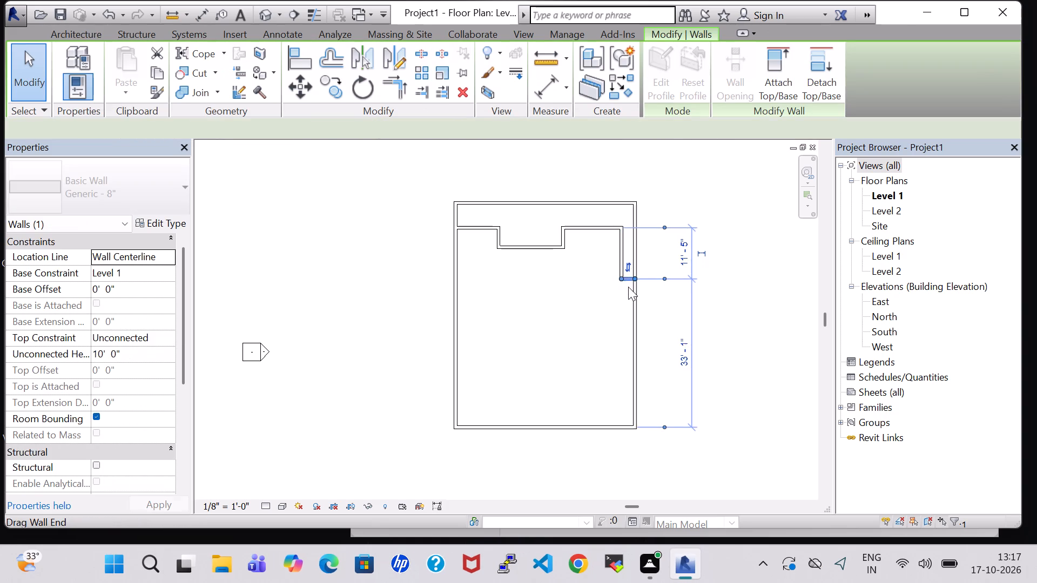
key("Up")
key("Up")
key("Up")
left_click(726, 284)
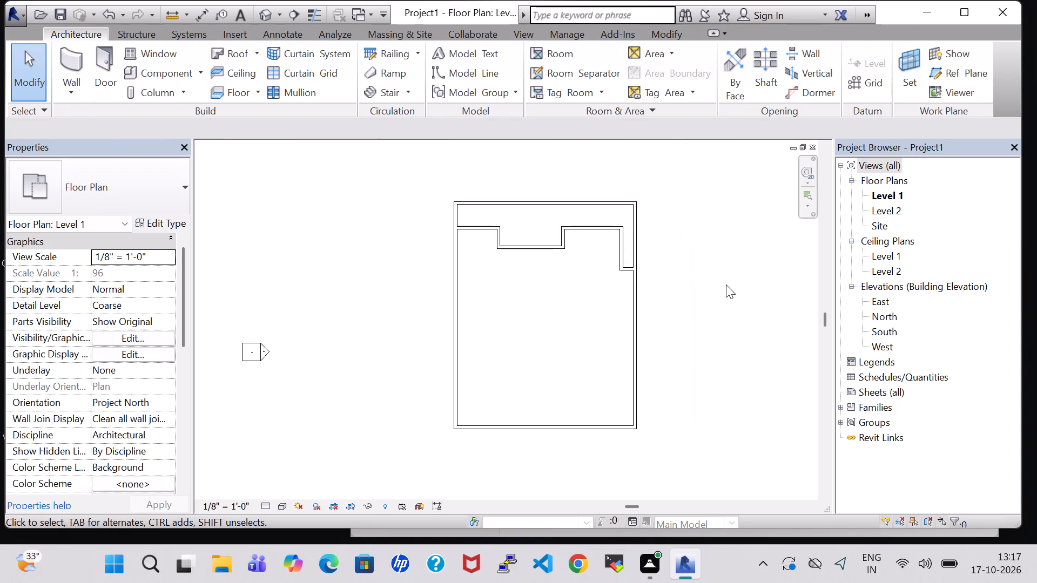
left_click(625, 270)
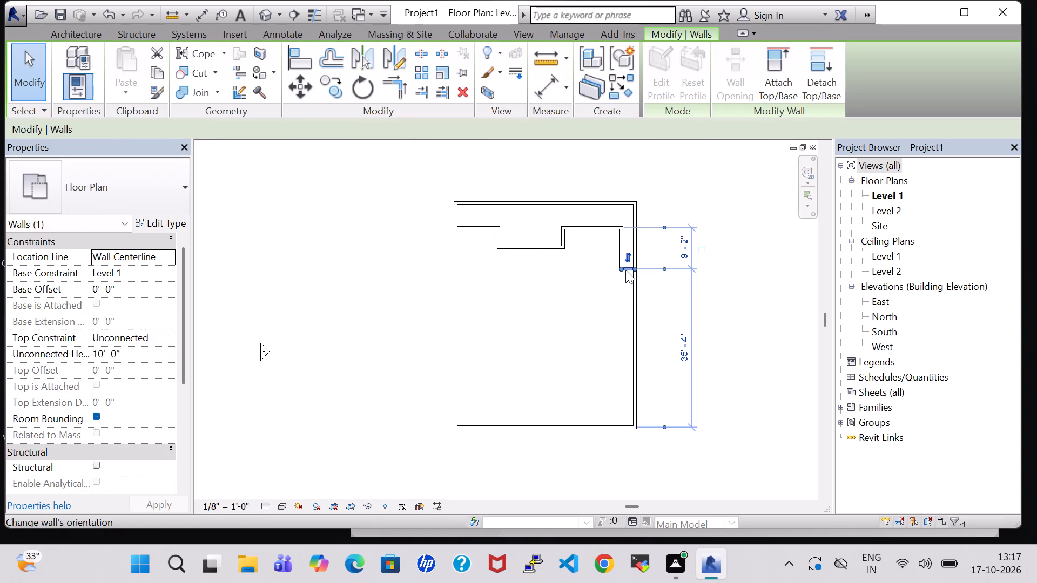
key("Up")
key("Up")
key("Up")
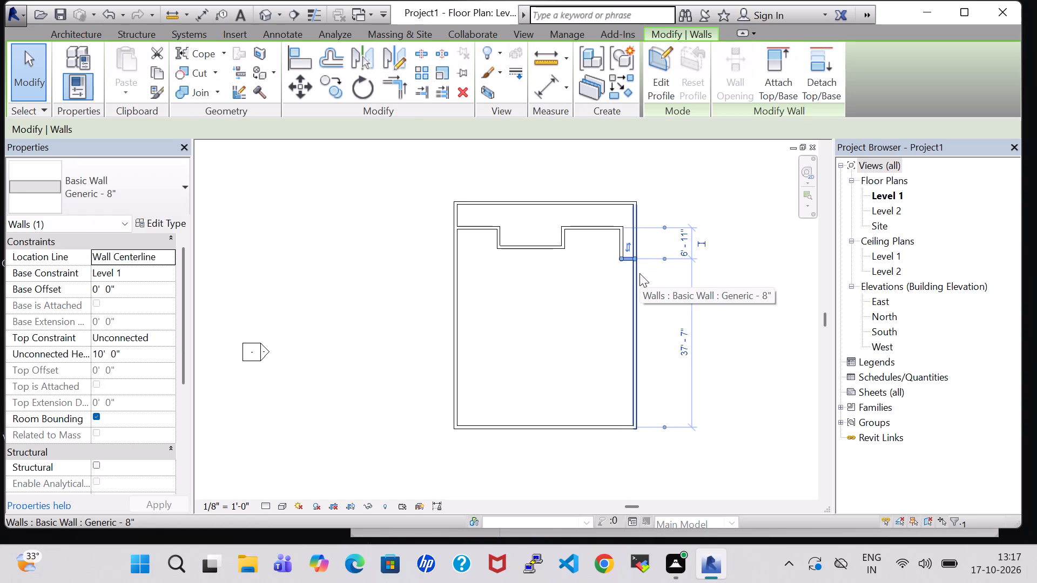
key("Down")
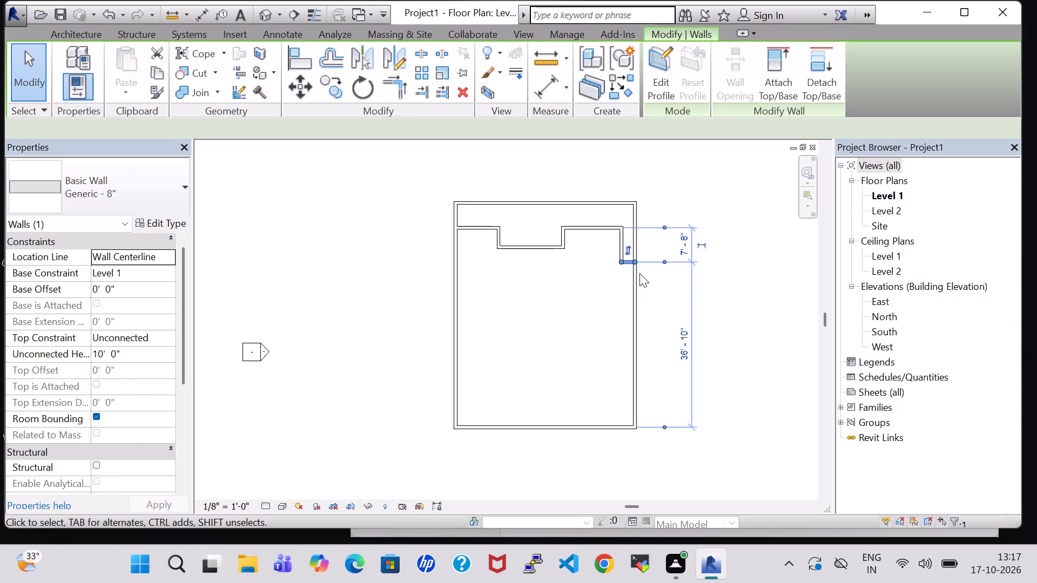
key("Down")
Enclose a room about 13'-0" by 8'-5" by extending a wall south from the recess corner and joining it to the short east wall.
left_click(88, 30)
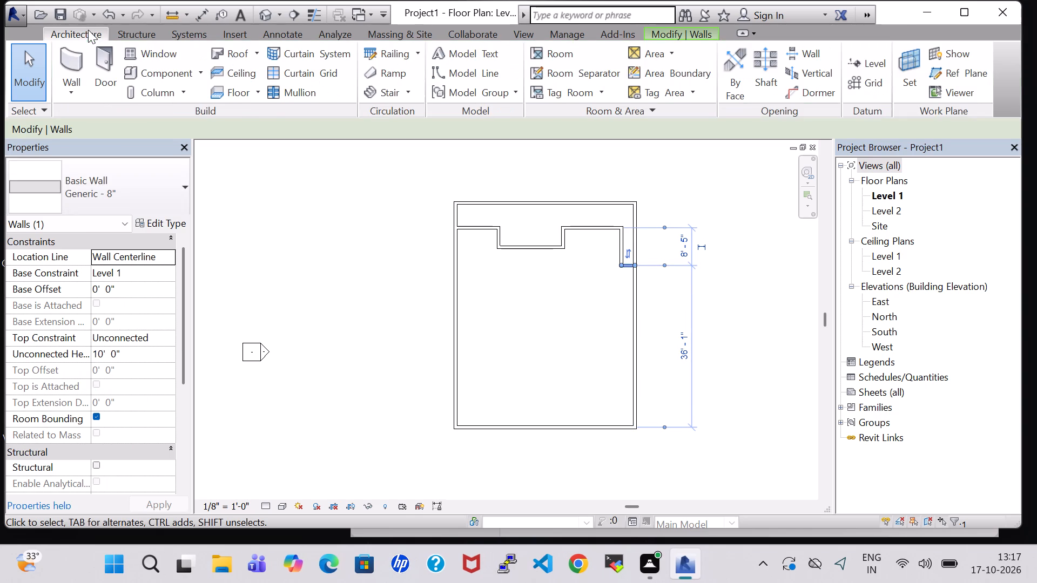
left_click(66, 57)
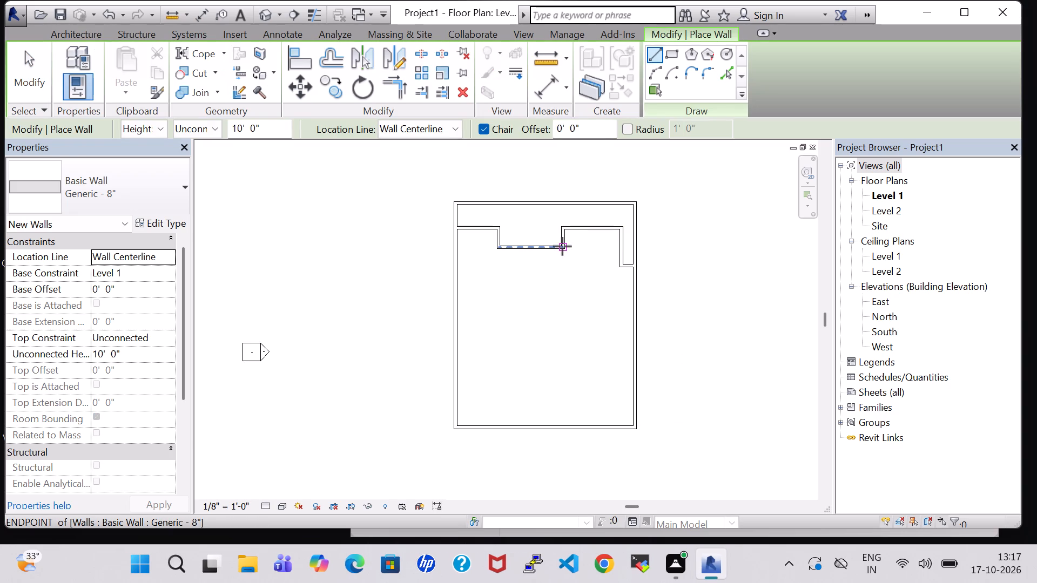
left_click(562, 246)
left_click(564, 268)
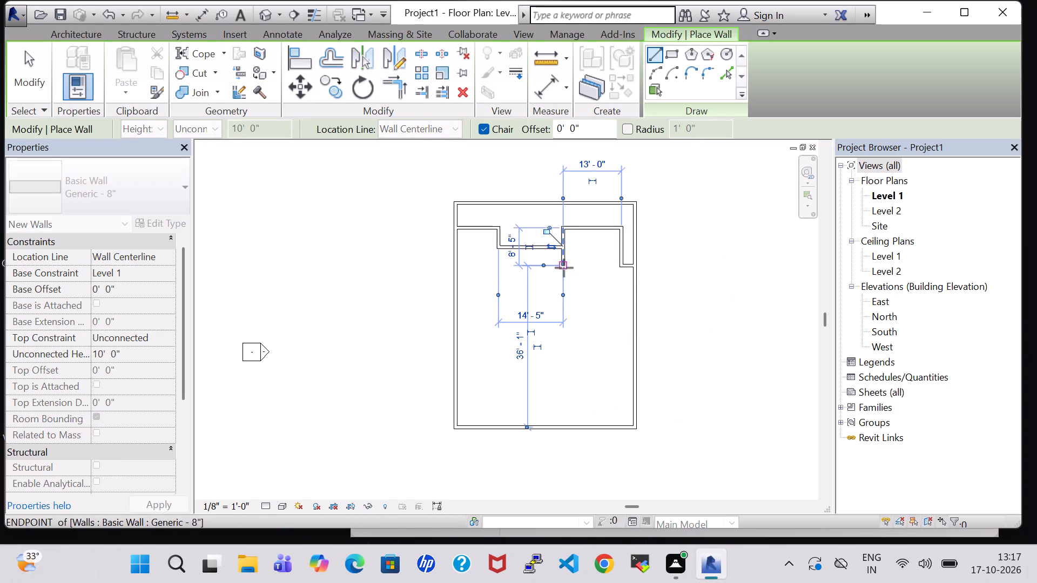
left_click(623, 266)
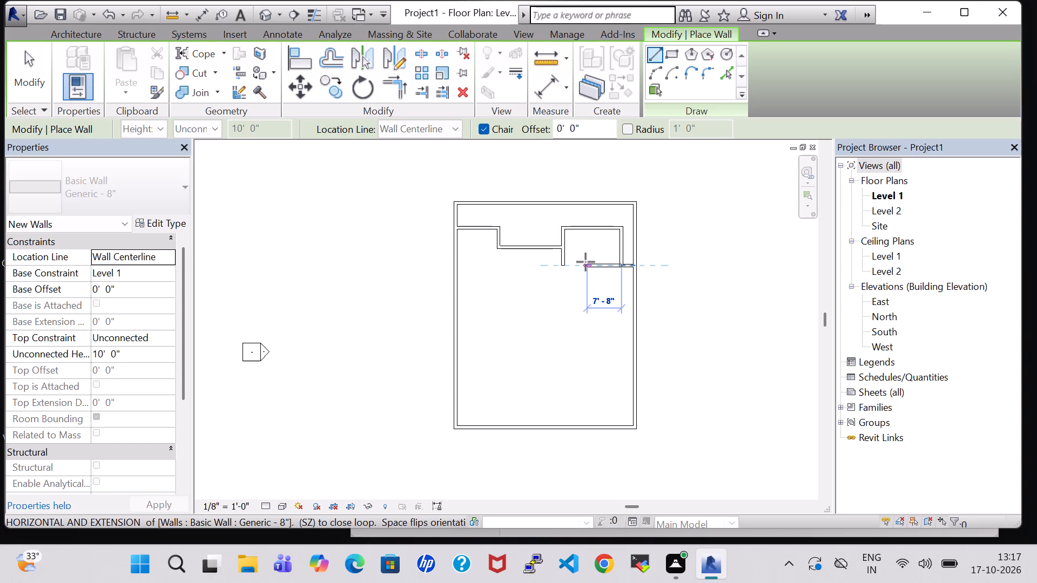
left_click(565, 265)
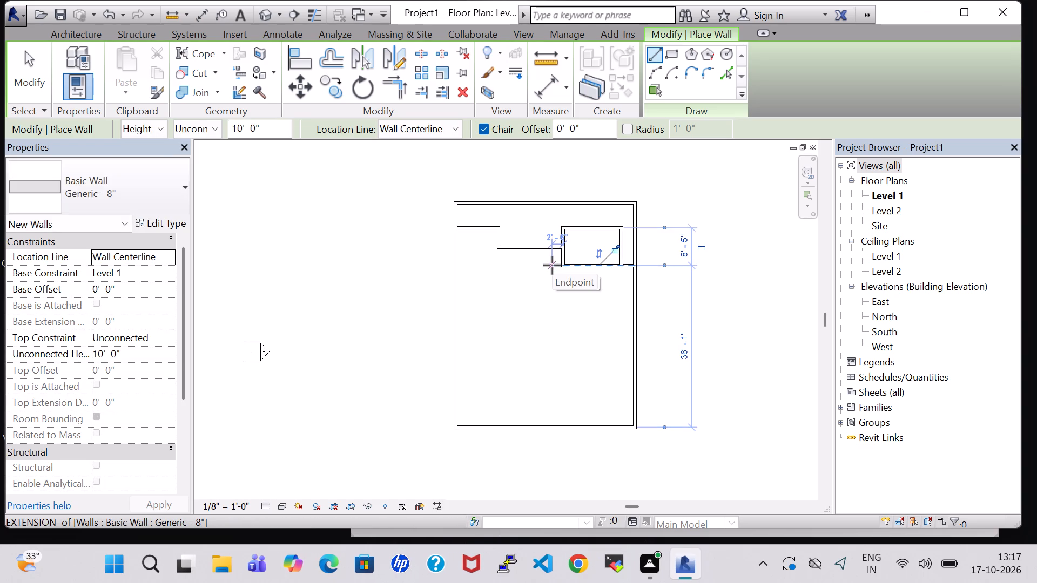
Enclose a second room directly below, about 16'-0" wide and 11'-1" deep, against the east wall.
left_click(563, 265)
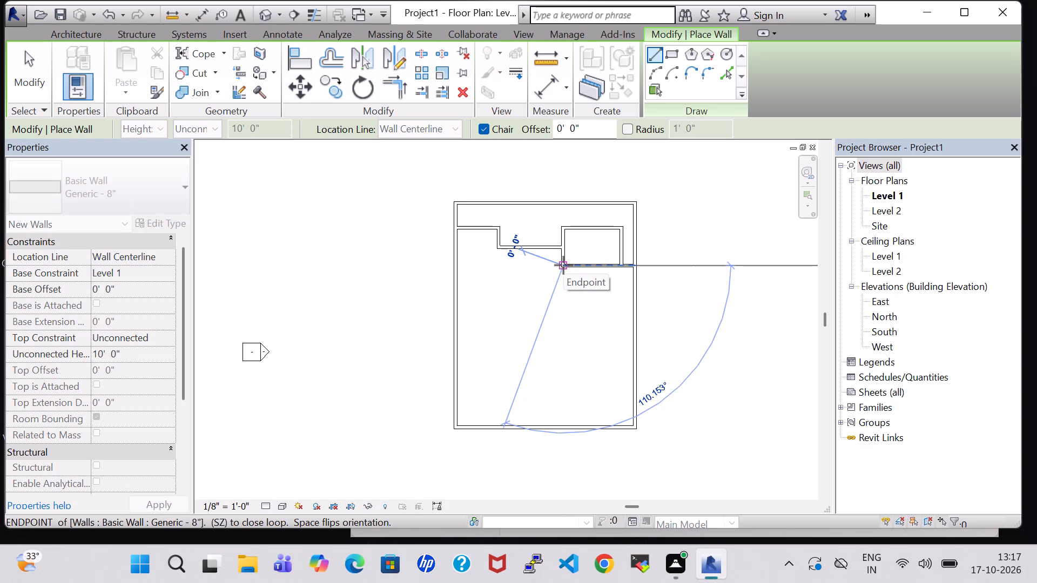
left_click(561, 320)
left_click(636, 320)
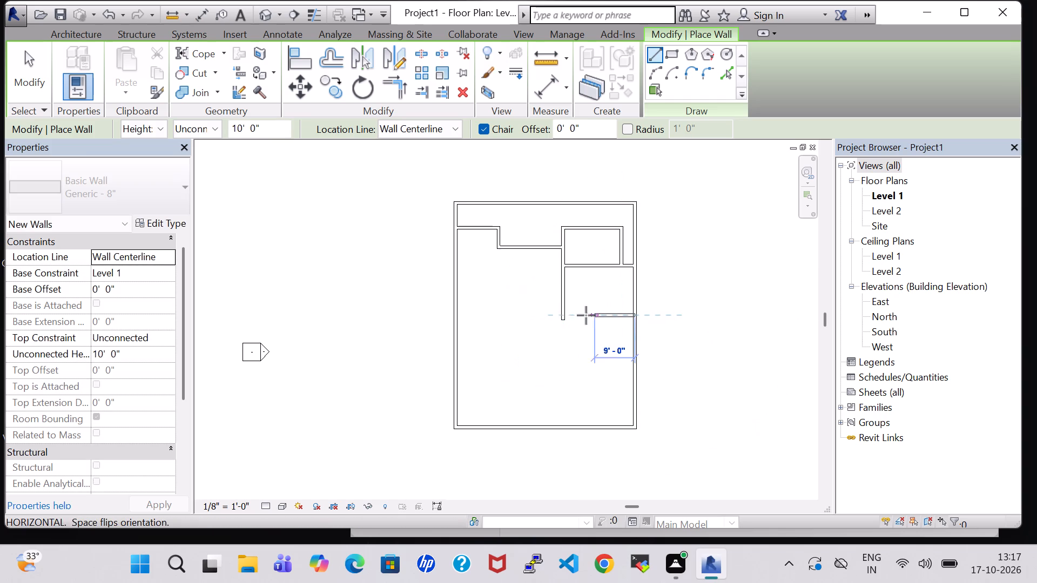
left_click(557, 322)
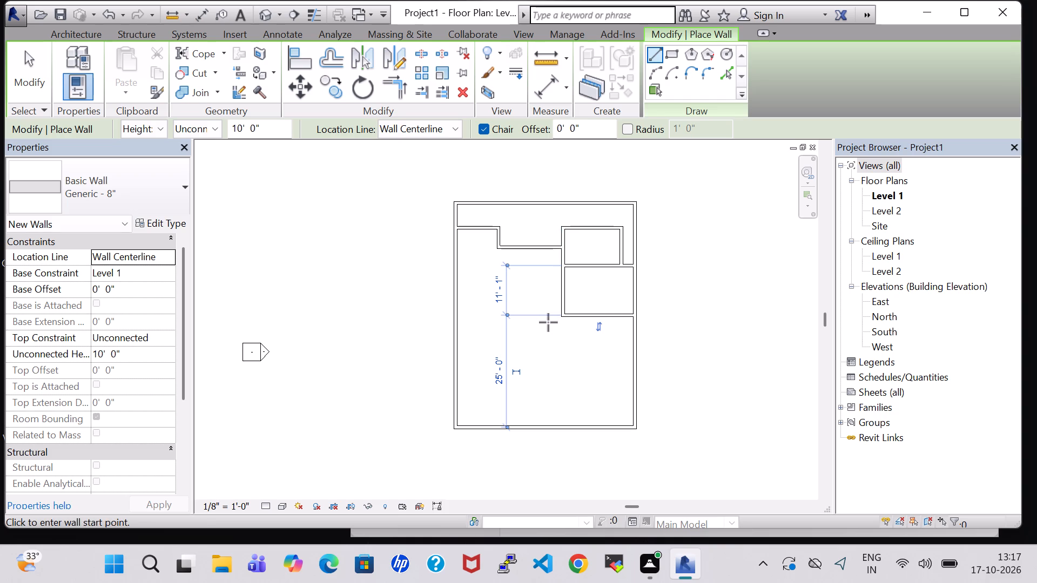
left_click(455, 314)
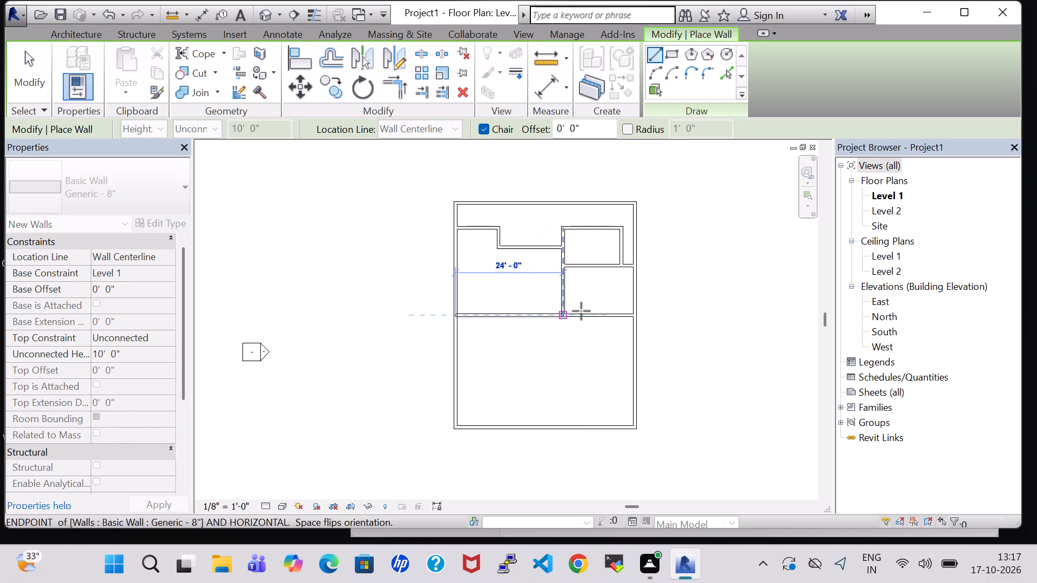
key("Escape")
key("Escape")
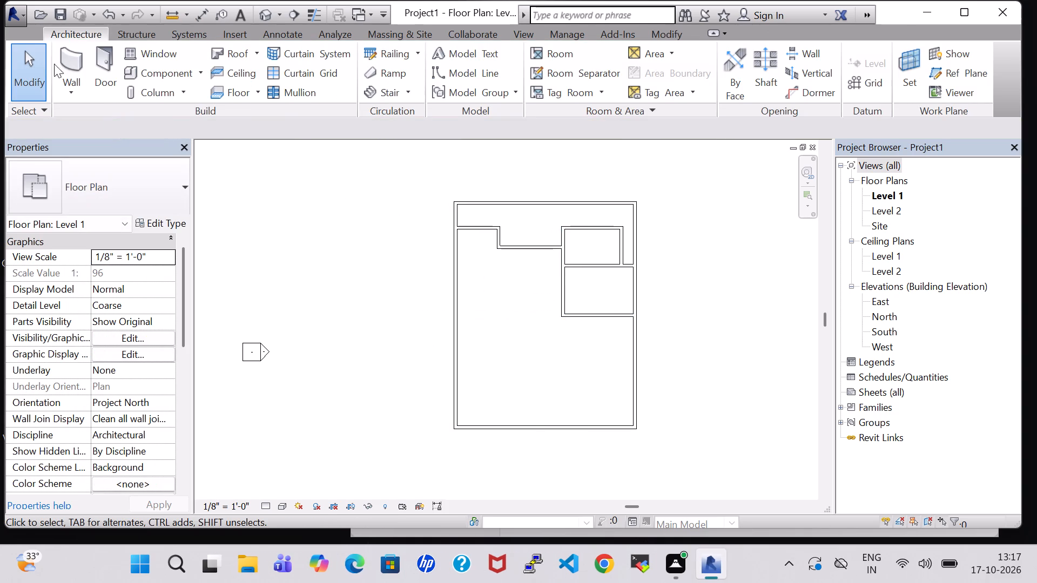
Draw a horizontal wall about 24'-0" long from the southwest corner of the 16'-0" wide east room to the west exterior wall.
left_click(71, 70)
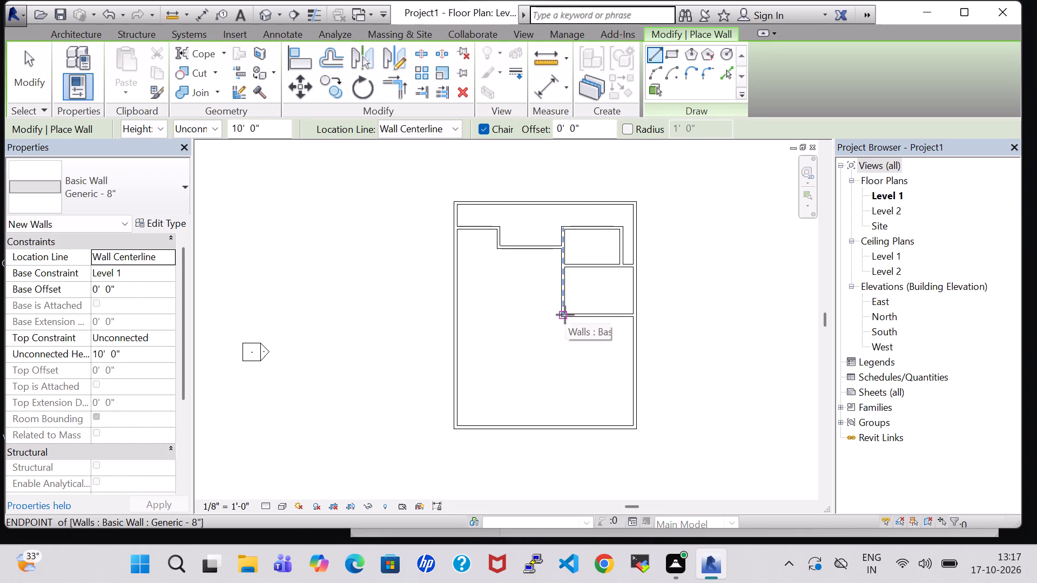
left_click(565, 315)
left_click(457, 314)
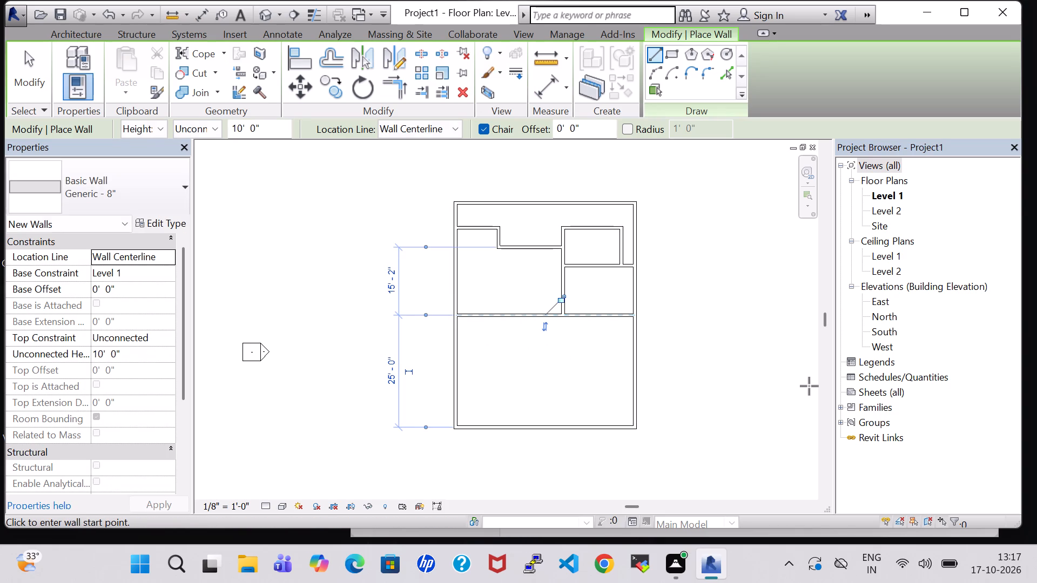
key("Escape")
key("Escape")
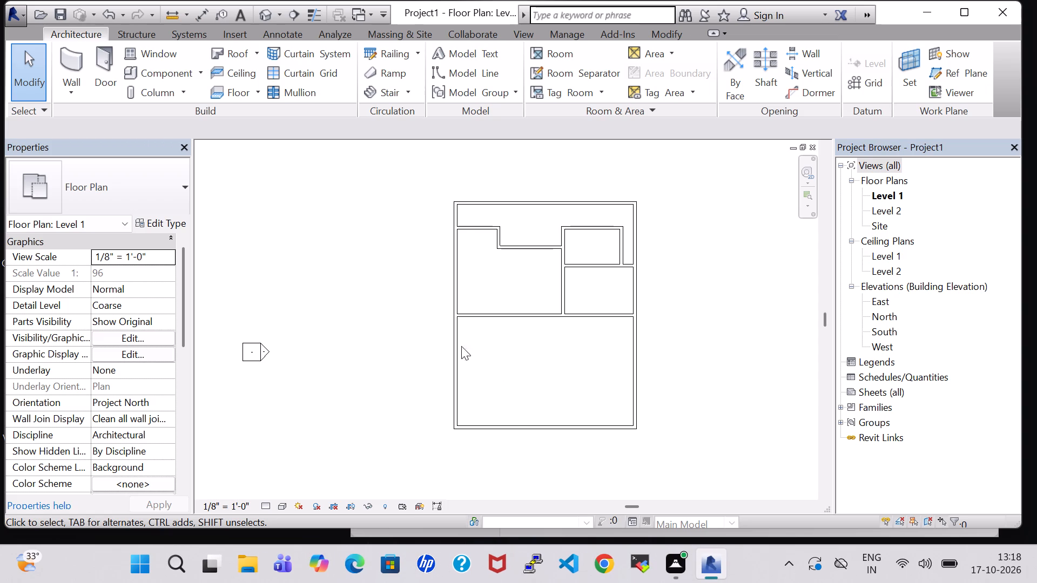
Draw a horizontal wall in two segments from the west to the east exterior wall, about 11'-6" south of the previous full-width wall line.
left_click(67, 48)
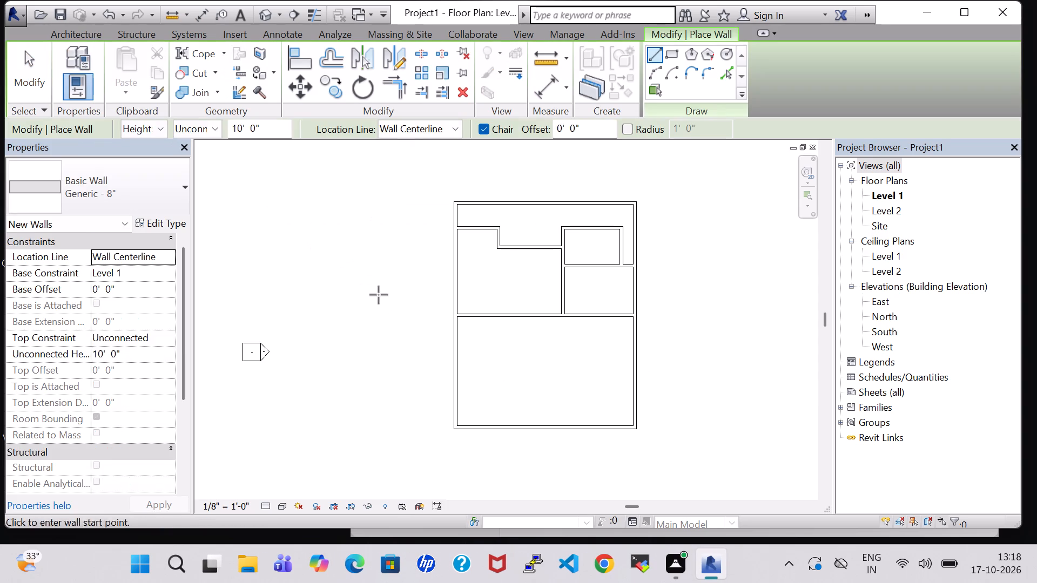
left_click(456, 367)
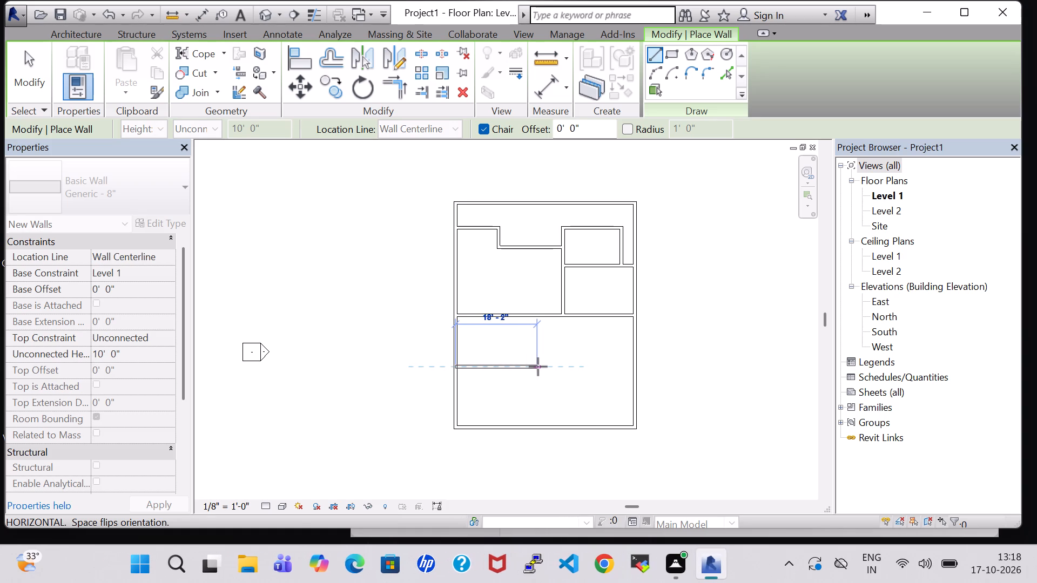
left_click(538, 367)
key("Escape")
key("Escape")
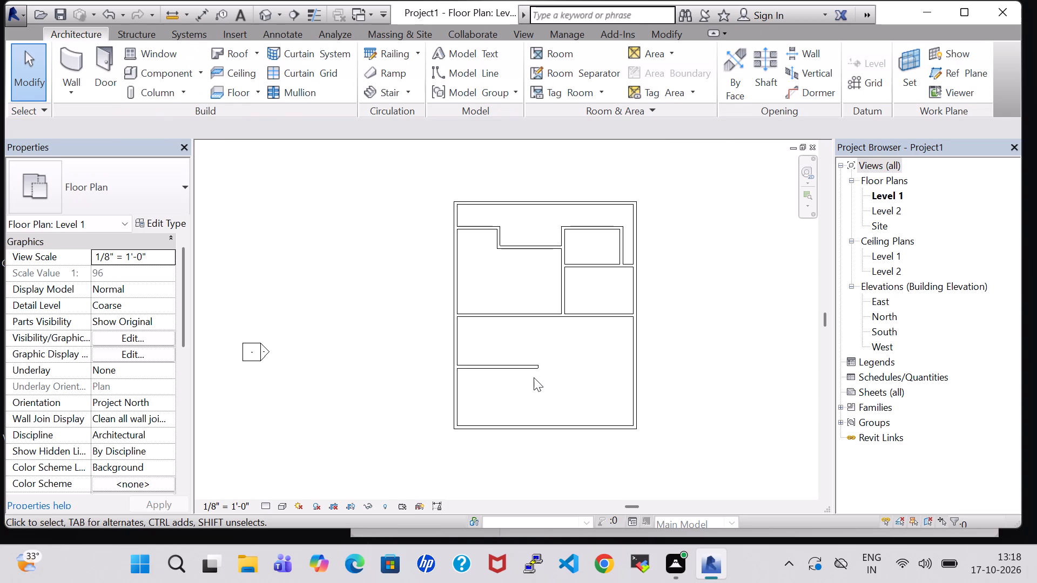
left_click(82, 55)
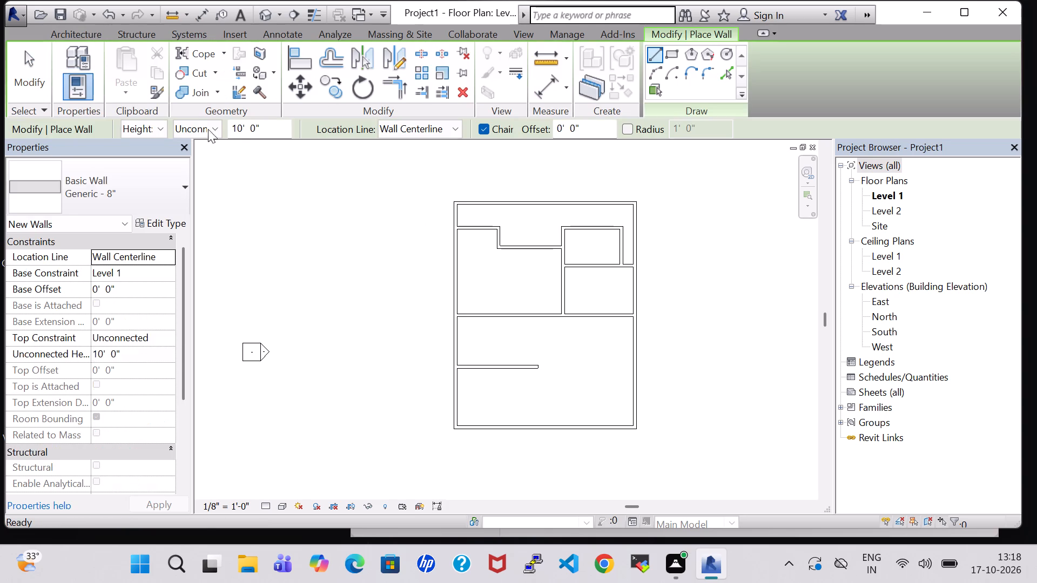
left_click(539, 367)
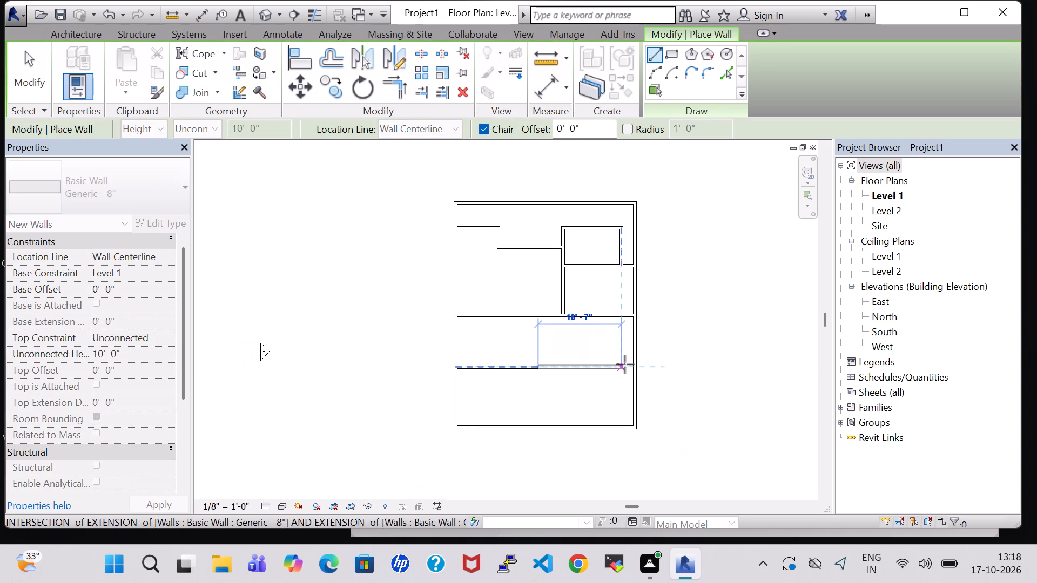
left_click(636, 364)
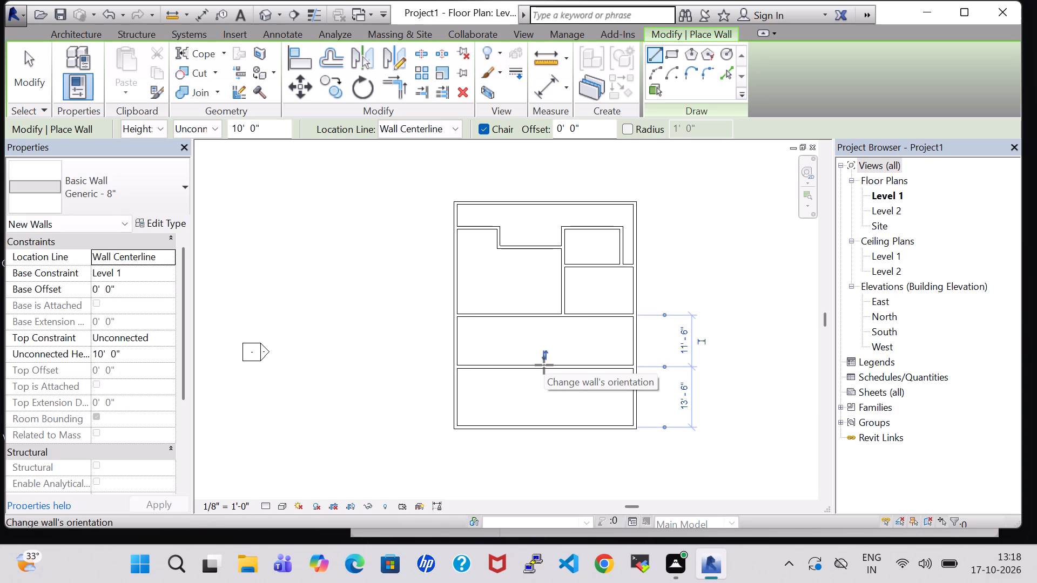
Enclose a southeast room by drawing a wall about 10'-10" south from the lower full-width wall, turning east to the exterior wall.
left_click(527, 367)
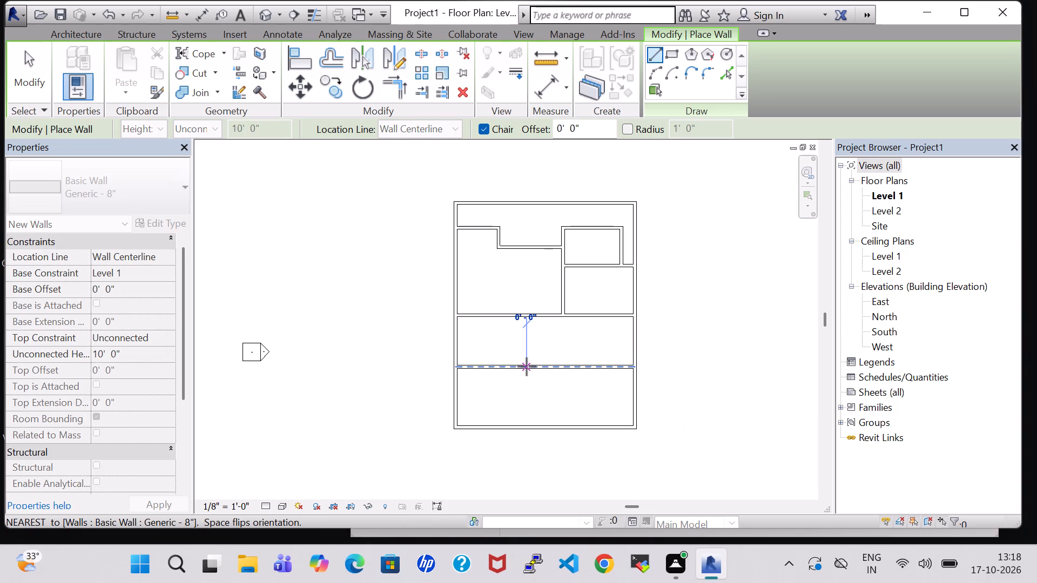
left_click(527, 415)
left_click(634, 408)
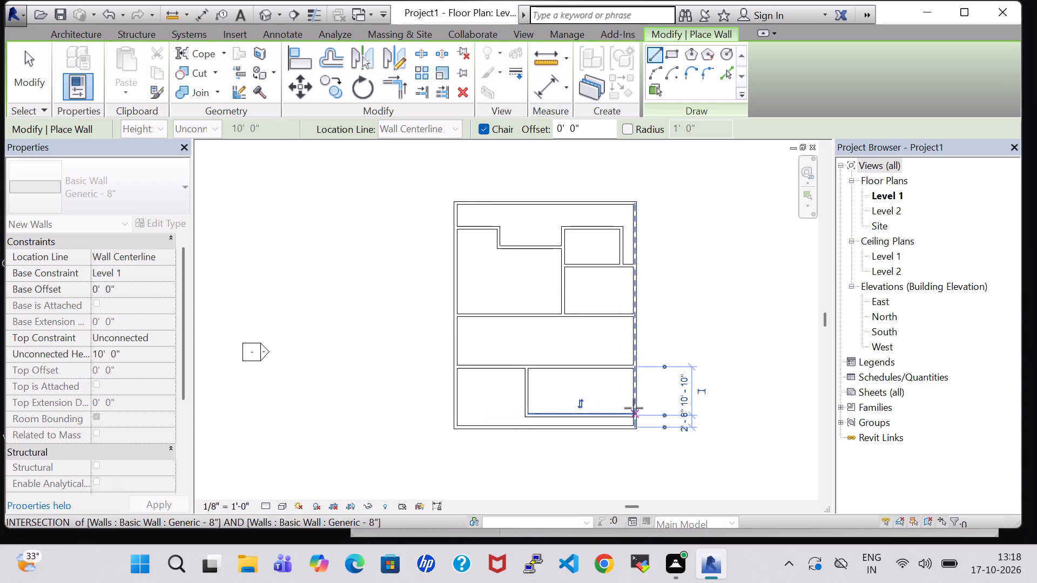
key("Escape")
key("Escape")
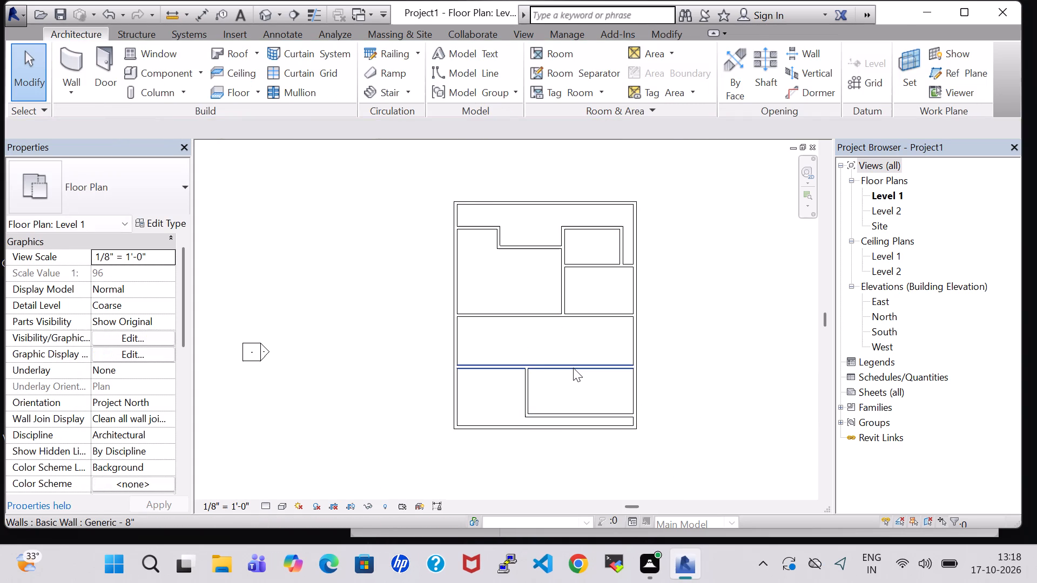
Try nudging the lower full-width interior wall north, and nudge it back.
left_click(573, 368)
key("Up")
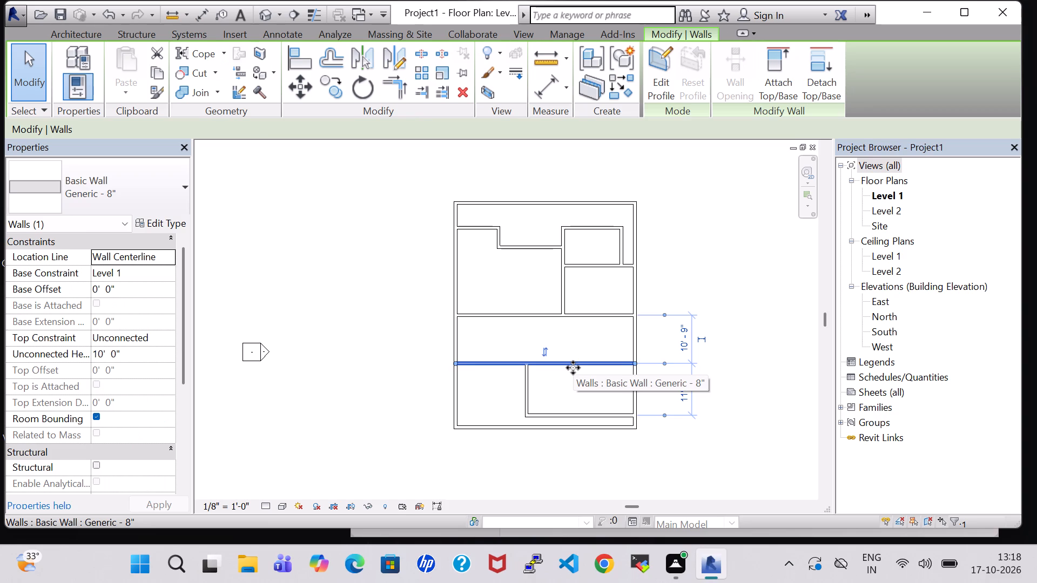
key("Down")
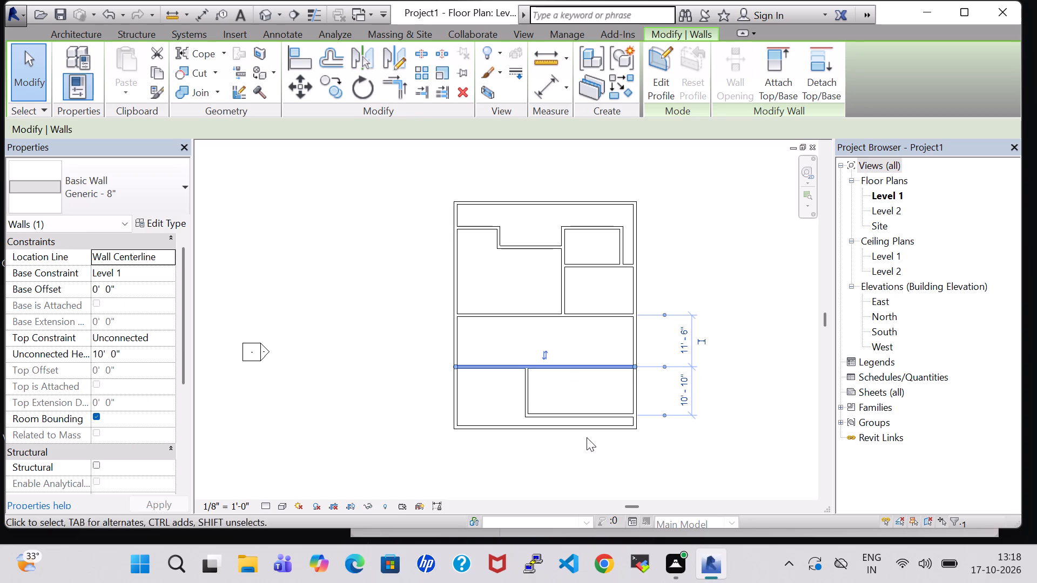
Nudge the south exterior wall outward until it sits about 4'-11" below the southeast room's bottom wall.
left_click(583, 428)
key("Down")
key("Down")
key("Down")
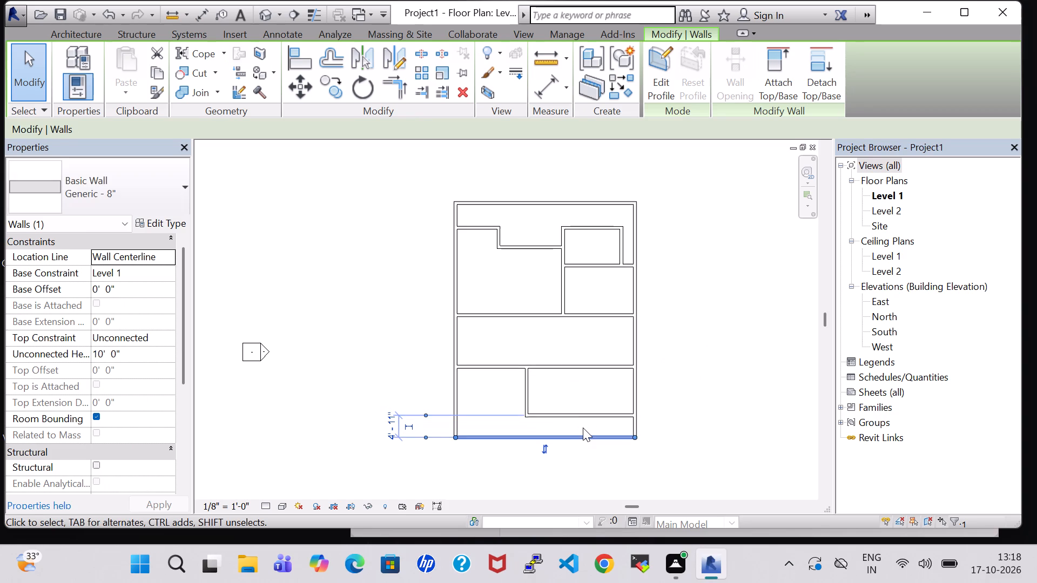
left_click(689, 402)
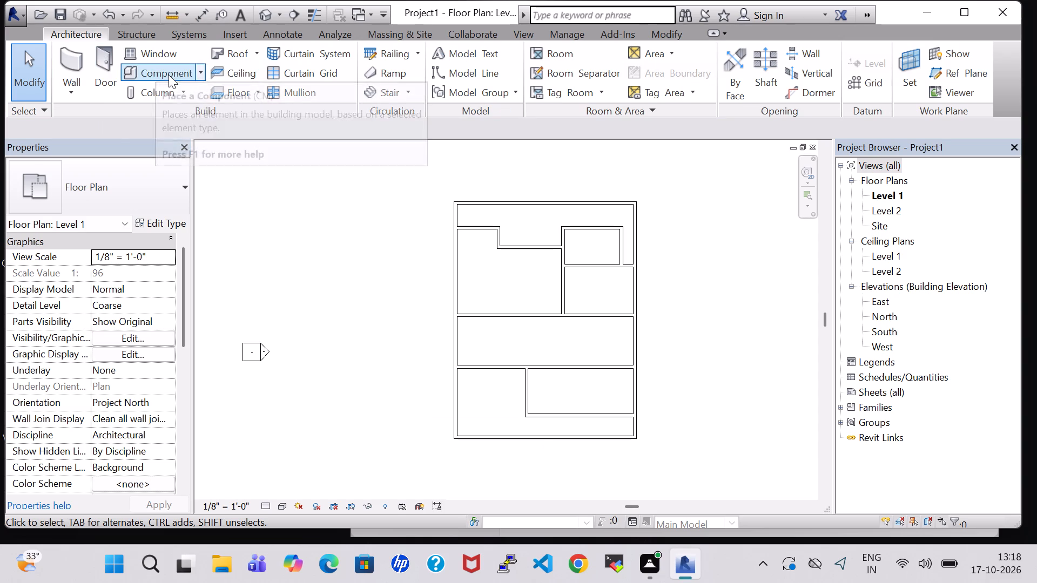
Duplicate the Generic - 8" type of the short interior wall at the northwest as a new wall type named INNER 6".
left_click(486, 223)
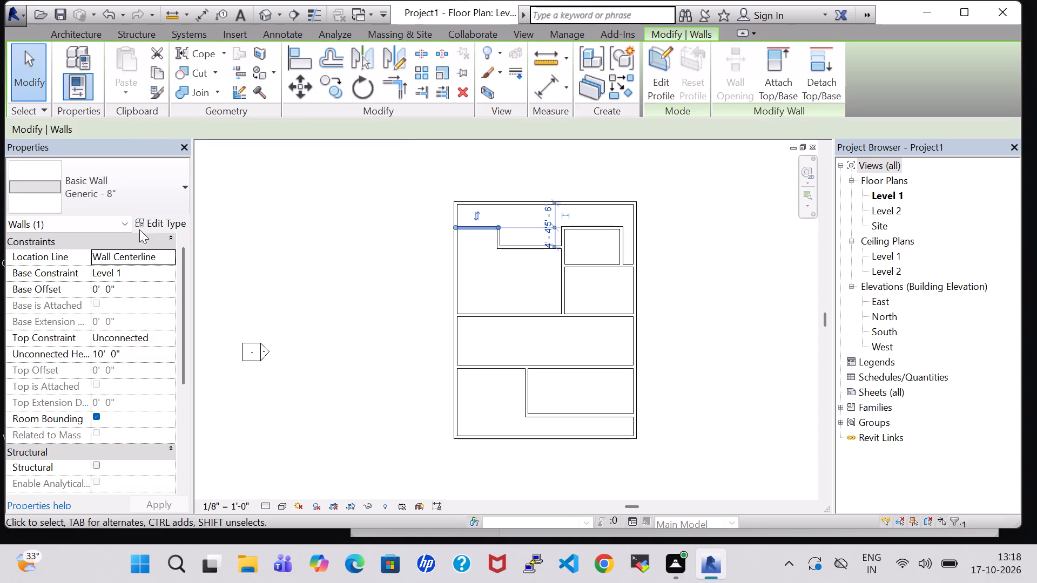
left_click(146, 225)
left_click(965, 138)
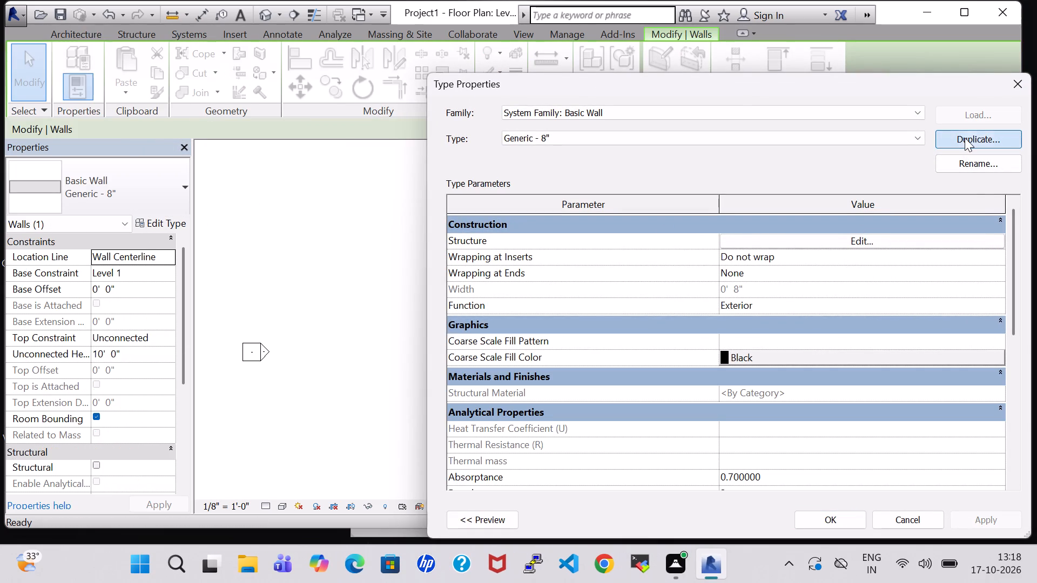
left_click(731, 306)
key("BackSpace")
key("BackSpace")
key("BackSpace")
key("BackSpace")
key("BackSpace")
key("BackSpace")
key("BackSpace")
key("BackSpace")
key("BackSpace")
key("BackSpace")
key("BackSpace")
key("BackSpace")
key("BackSpace")
key("BackSpace")
key("BackSpace")
key("BackSpace")
key("BackSpace")
key("BackSpace")
key("BackSpace")
key("BackSpace")
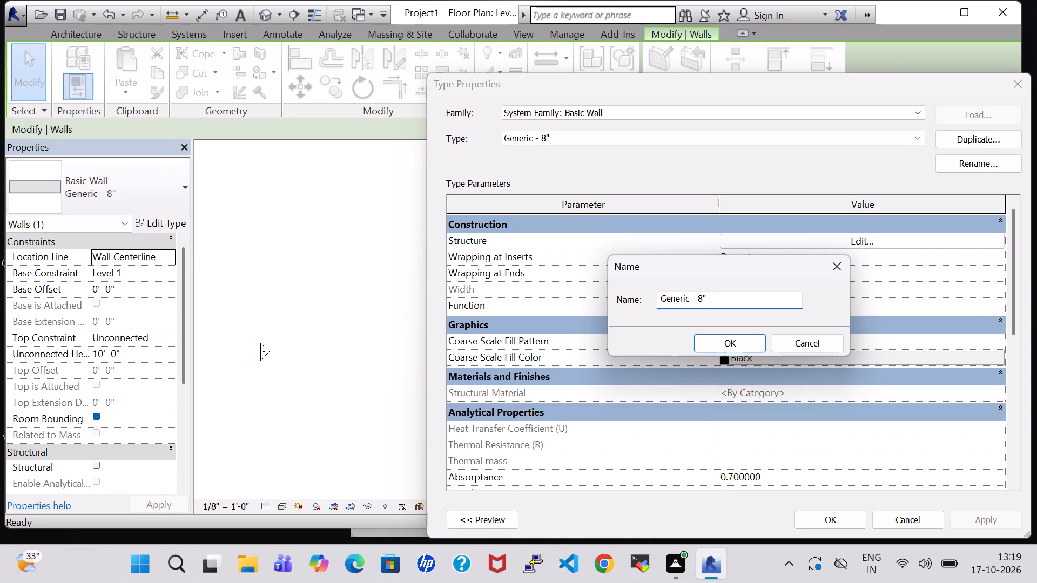
type("INNER 6\"")
key("Return")
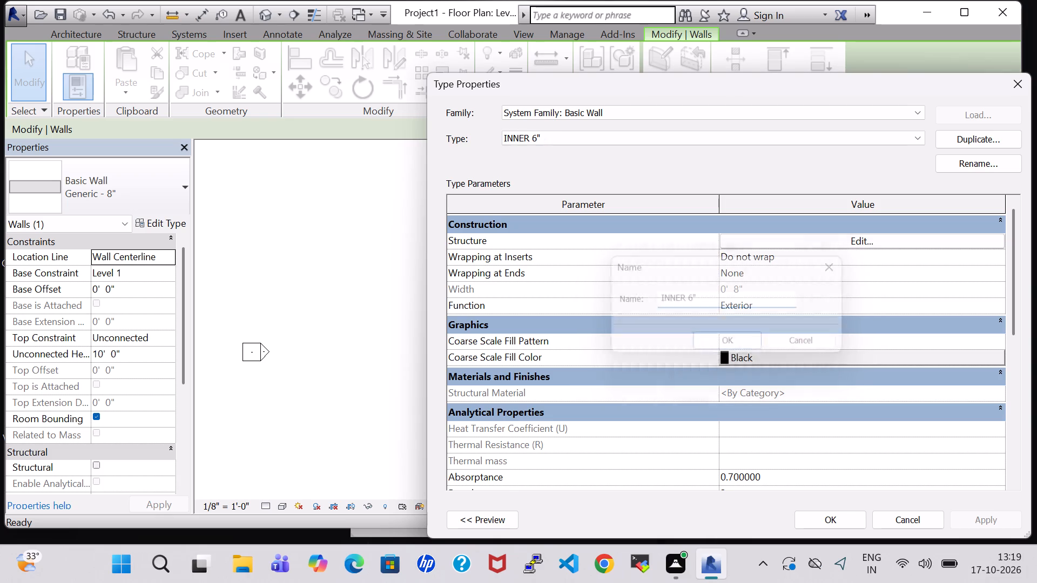
Set the structure layer thickness of the INNER 6" wall type to 6" and apply it to the selected wall.
left_click(860, 243)
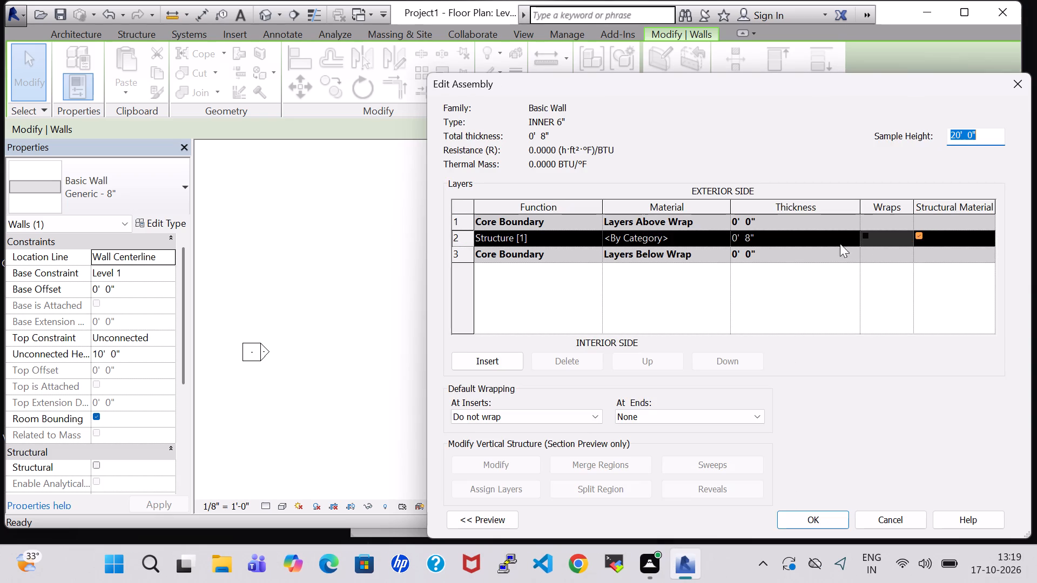
left_click(751, 235)
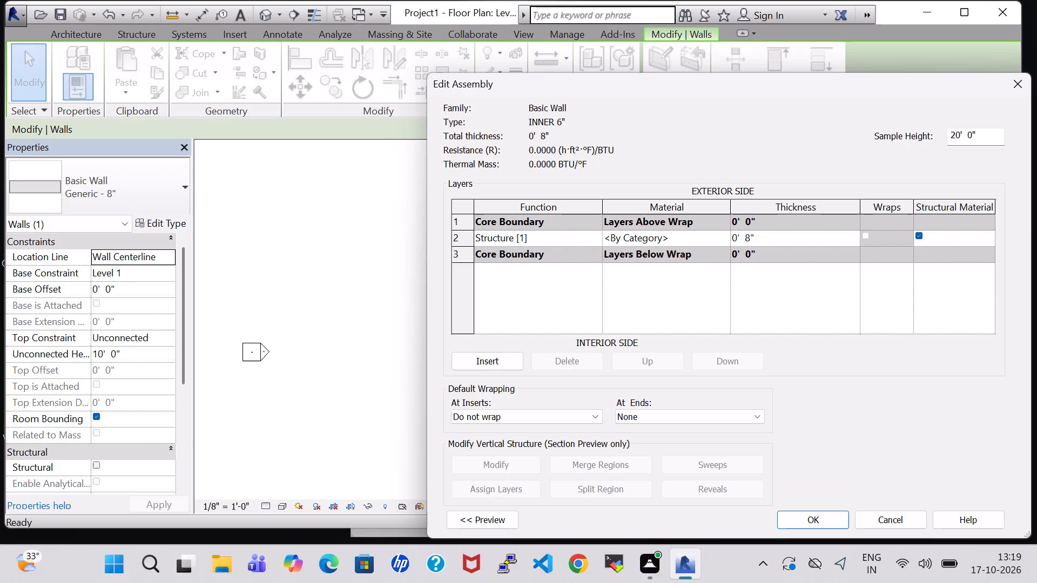
key("BackSpace")
key("6")
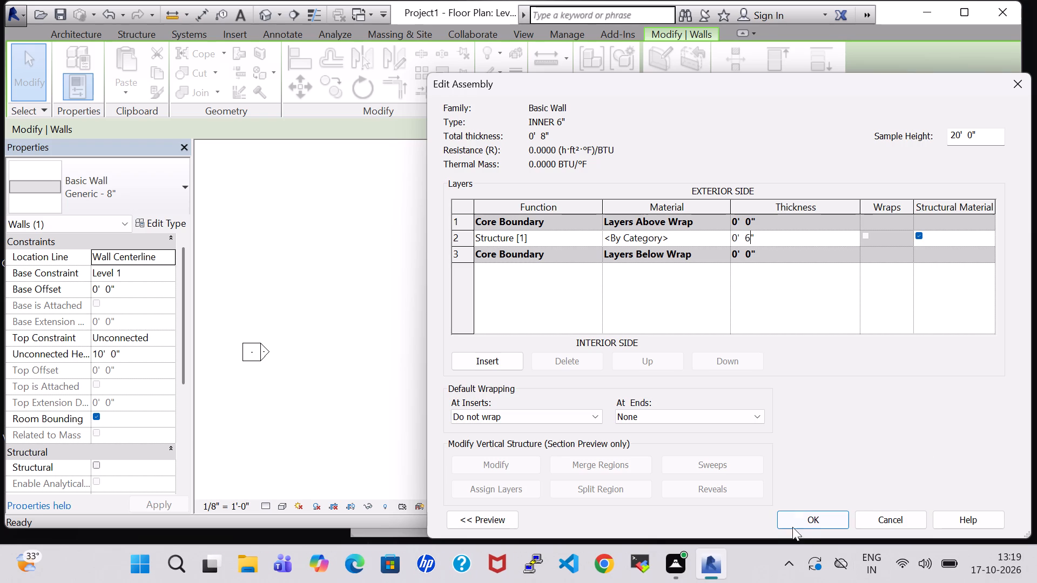
left_click(805, 524)
left_click(811, 511)
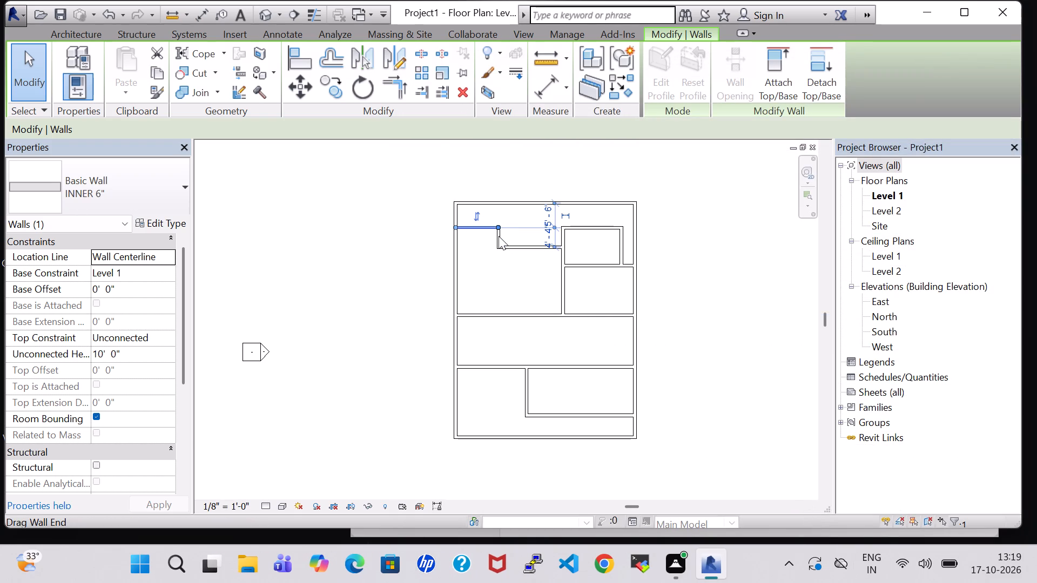
Change the recess's bottom wall and its short west side wall to the INNER 6" type.
left_click(515, 249)
left_click(146, 207)
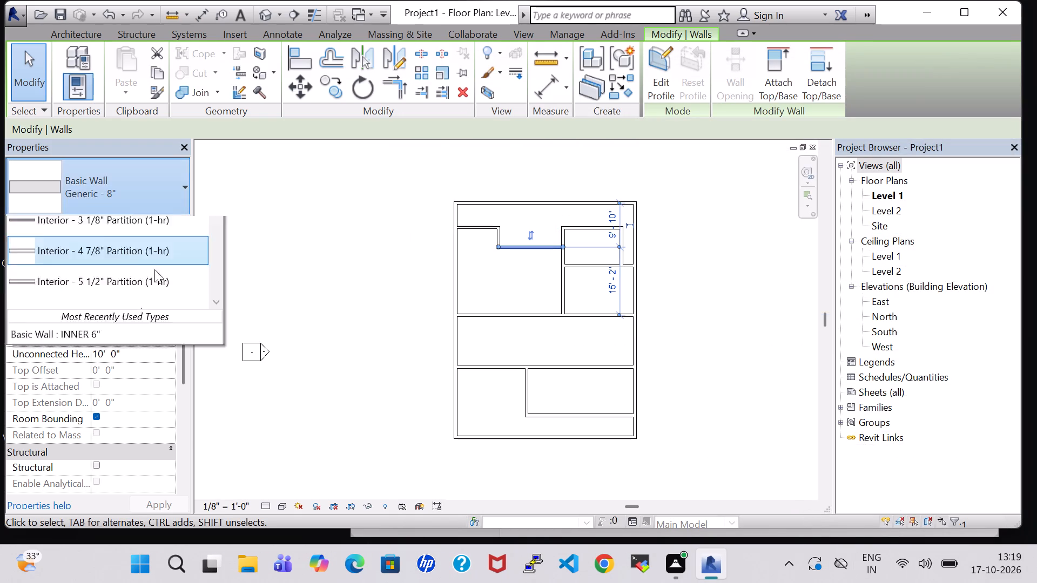
left_click(133, 568)
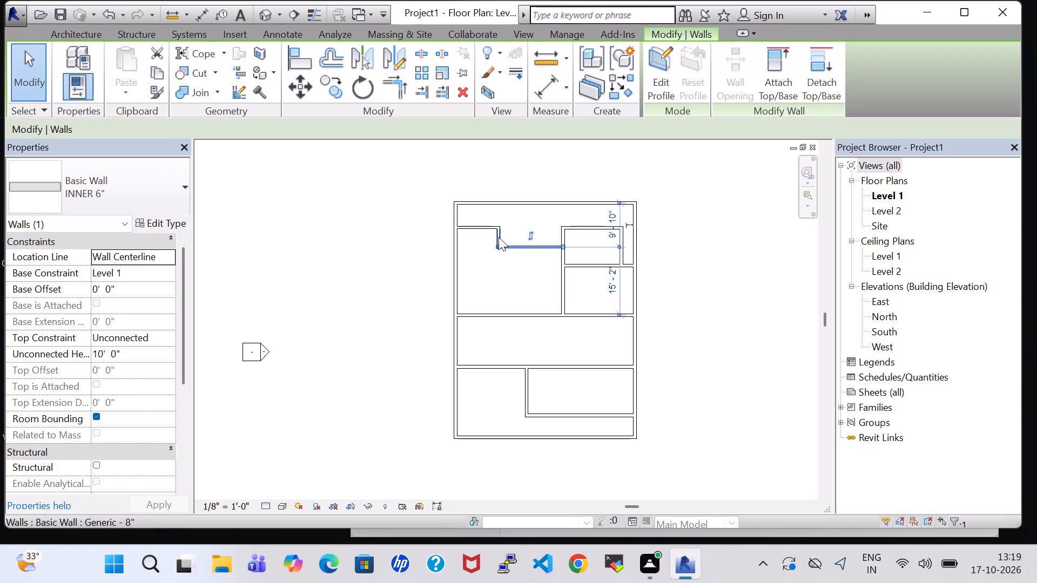
left_click(499, 237)
left_click(150, 188)
left_click(113, 568)
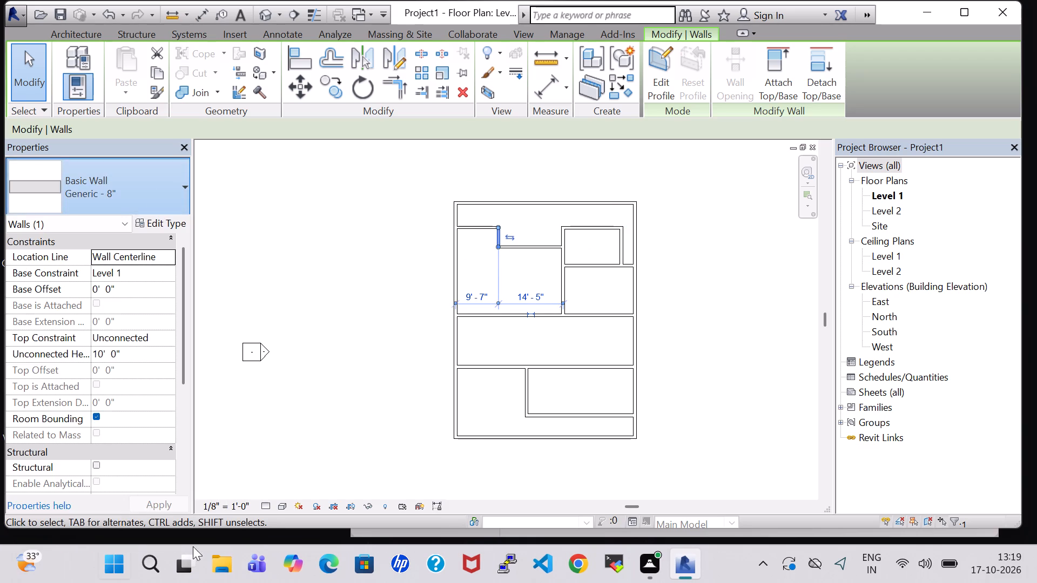
Assign the INNER 6" type to the two upper east rooms' top wall, shared west wall and horizontal dividing wall.
left_click(599, 225)
left_click(133, 192)
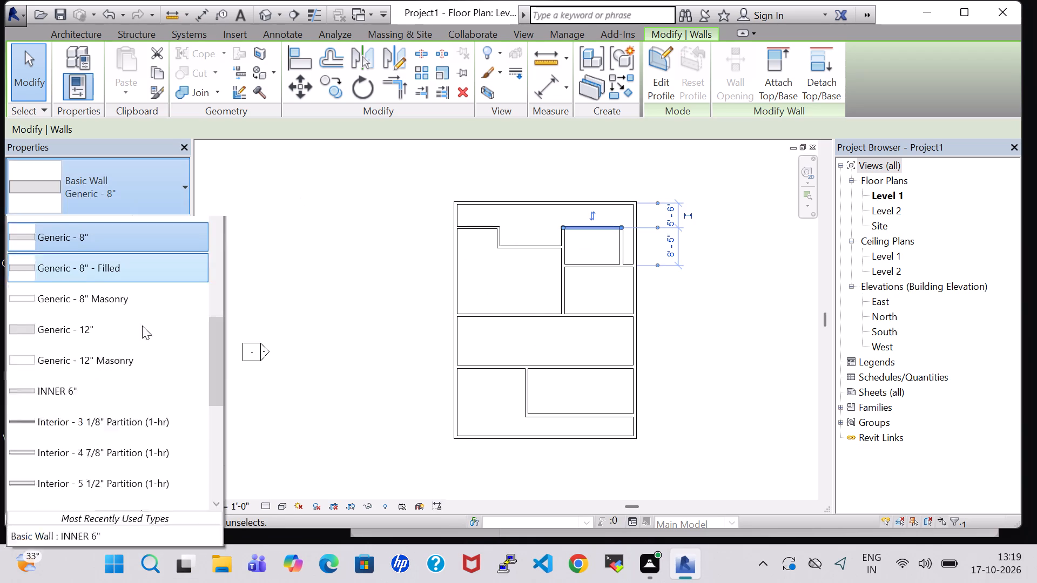
left_click(130, 574)
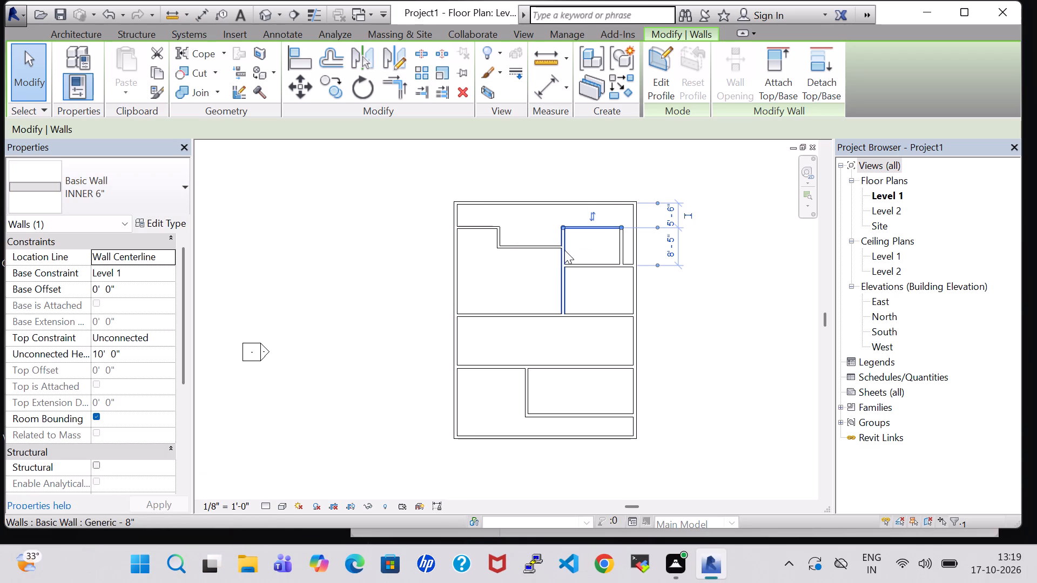
left_click(564, 250)
left_click(109, 205)
left_click(117, 580)
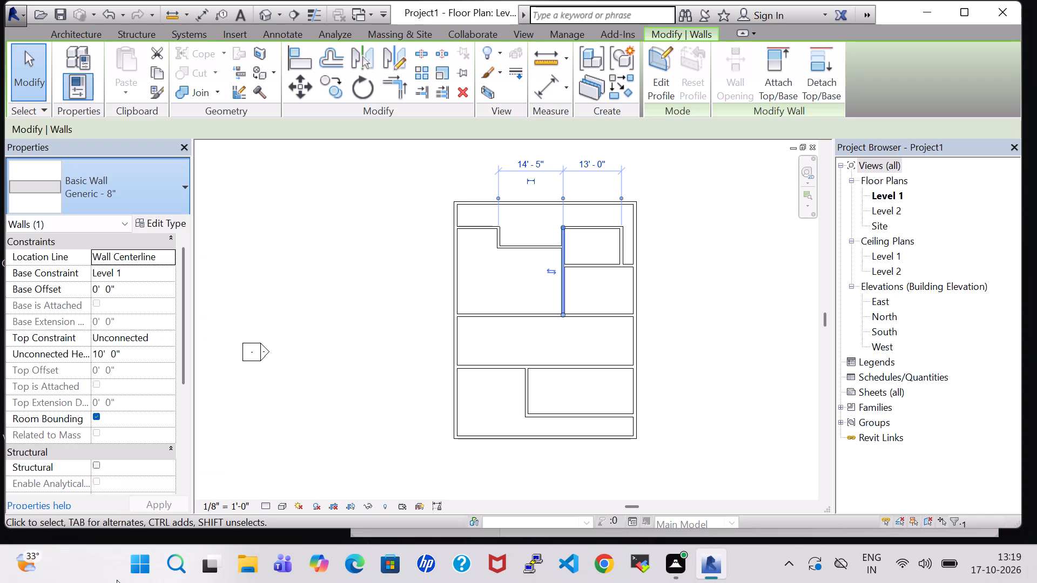
left_click(117, 193)
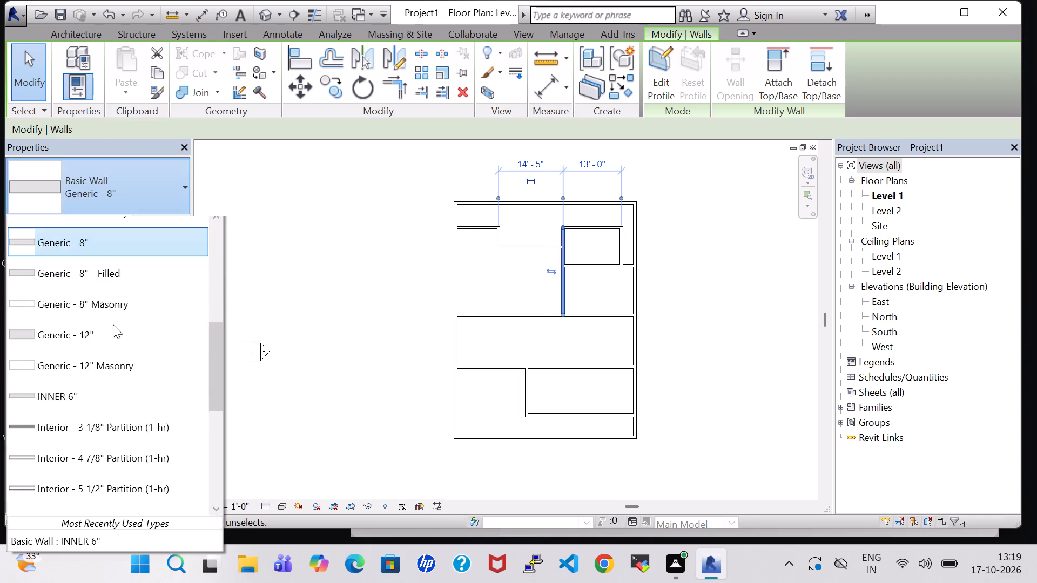
left_click(106, 563)
left_click(576, 266)
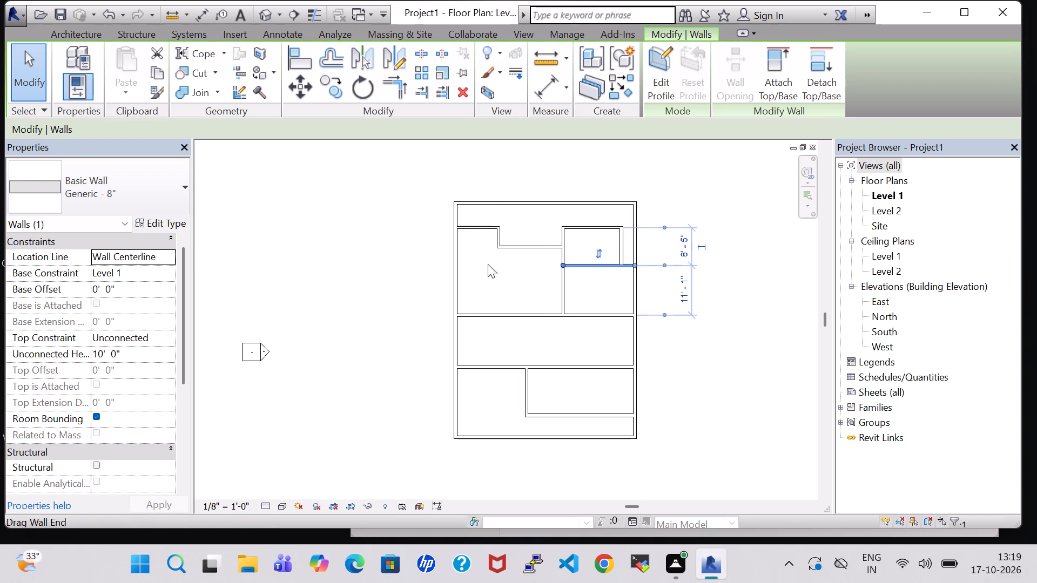
left_click(116, 194)
left_click(129, 560)
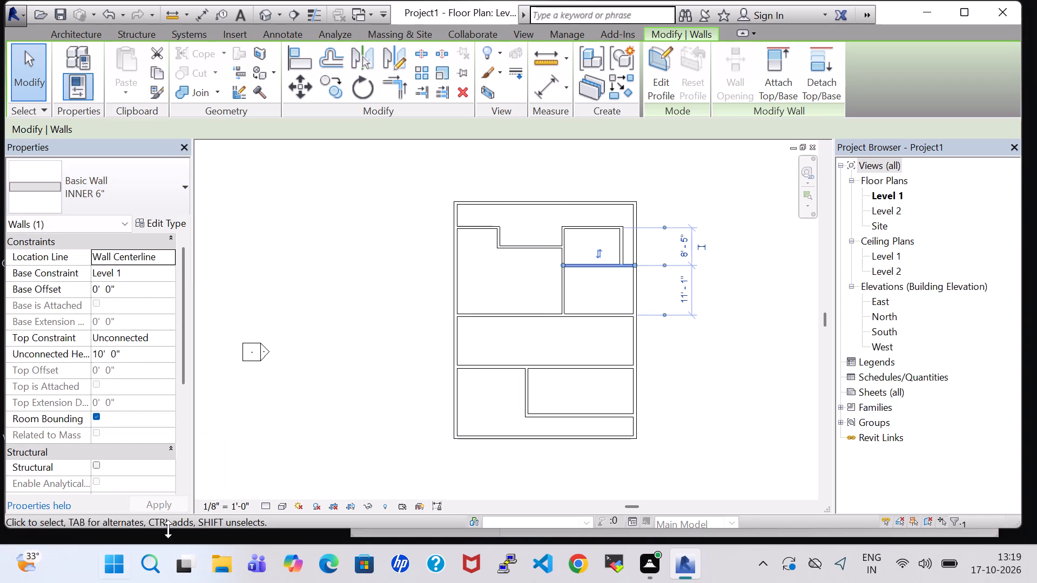
Change the small upper east room's east wall and the two full-width horizontal walls to the INNER 6" type.
left_click(622, 240)
left_click(109, 198)
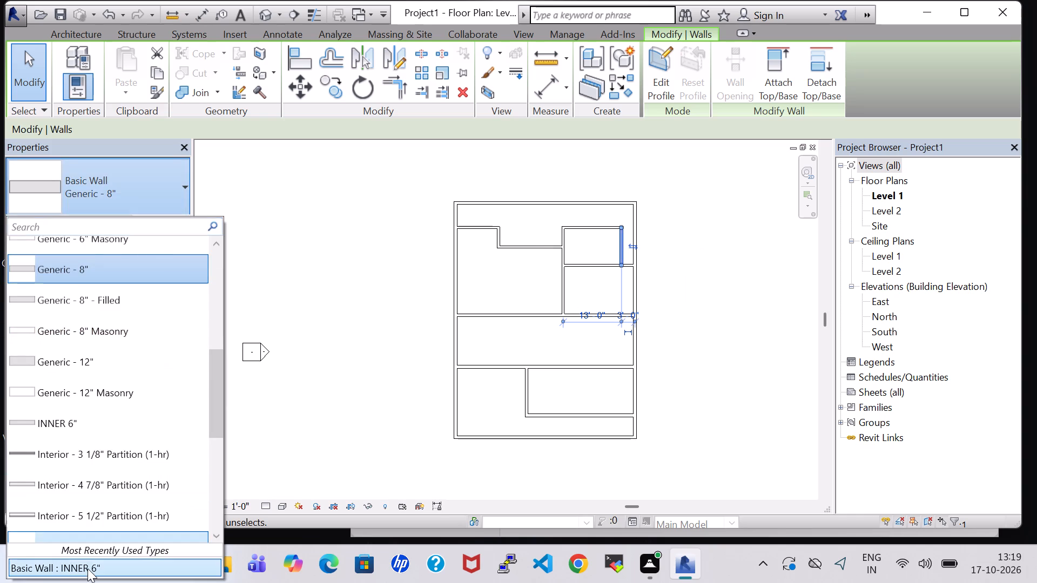
left_click(87, 568)
left_click(502, 322)
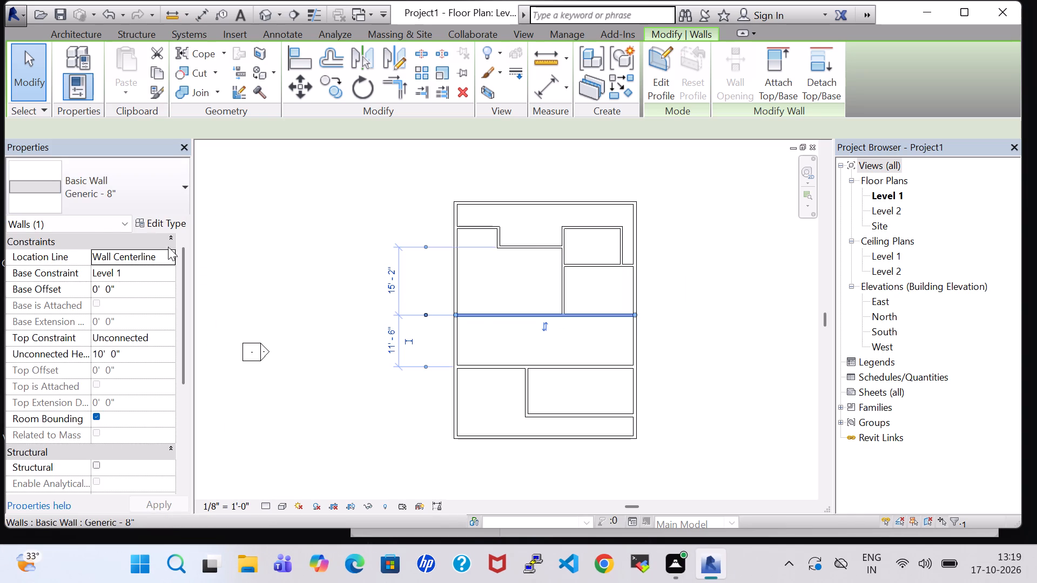
left_click(131, 189)
left_click(117, 568)
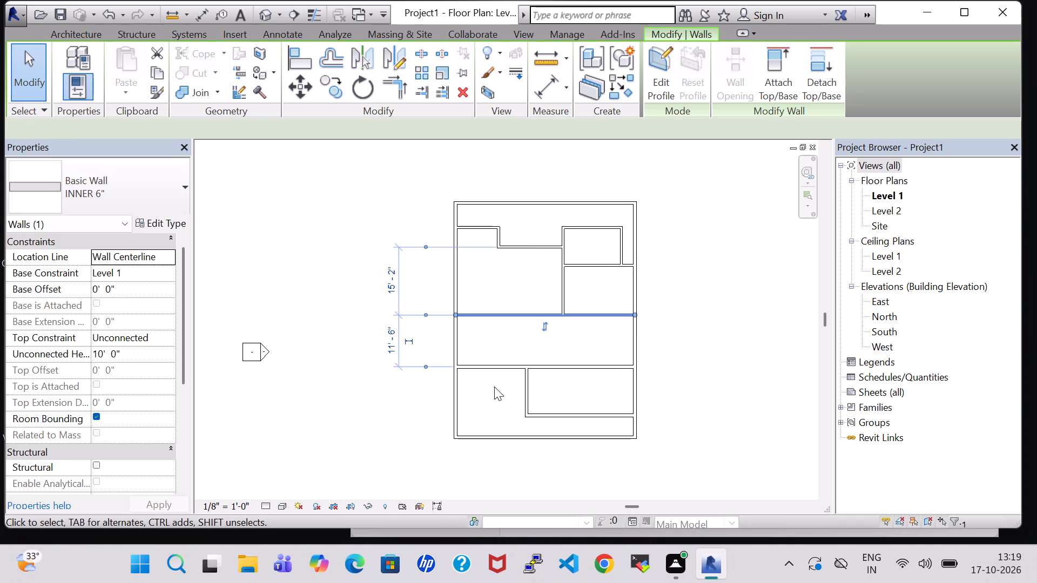
left_click(491, 370)
left_click(106, 194)
left_click(101, 574)
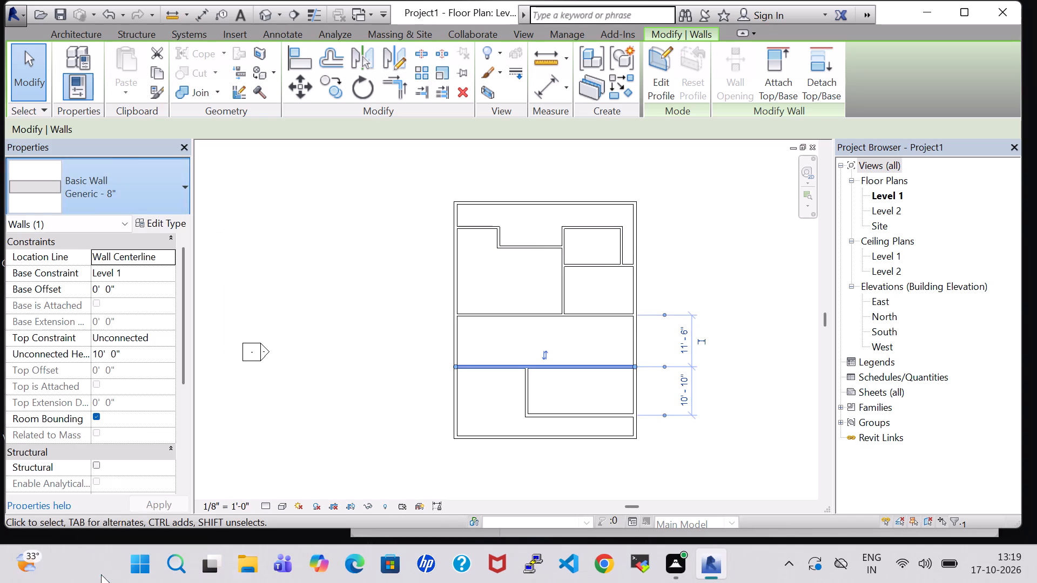
Assign the INNER 6" type to the southeast room's west wall and bottom wall.
left_click(533, 391)
left_click(154, 186)
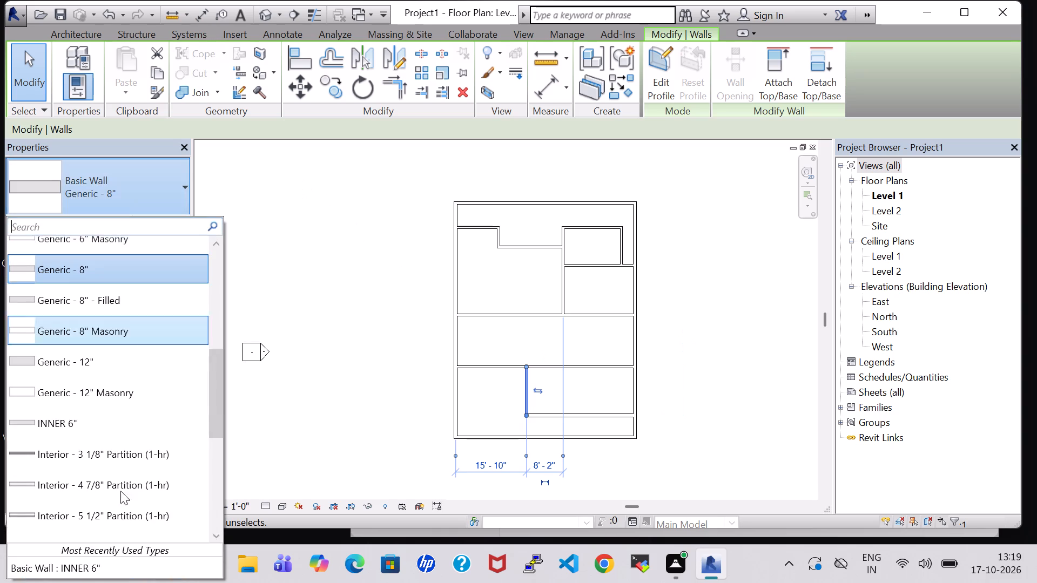
left_click(115, 574)
left_click(589, 412)
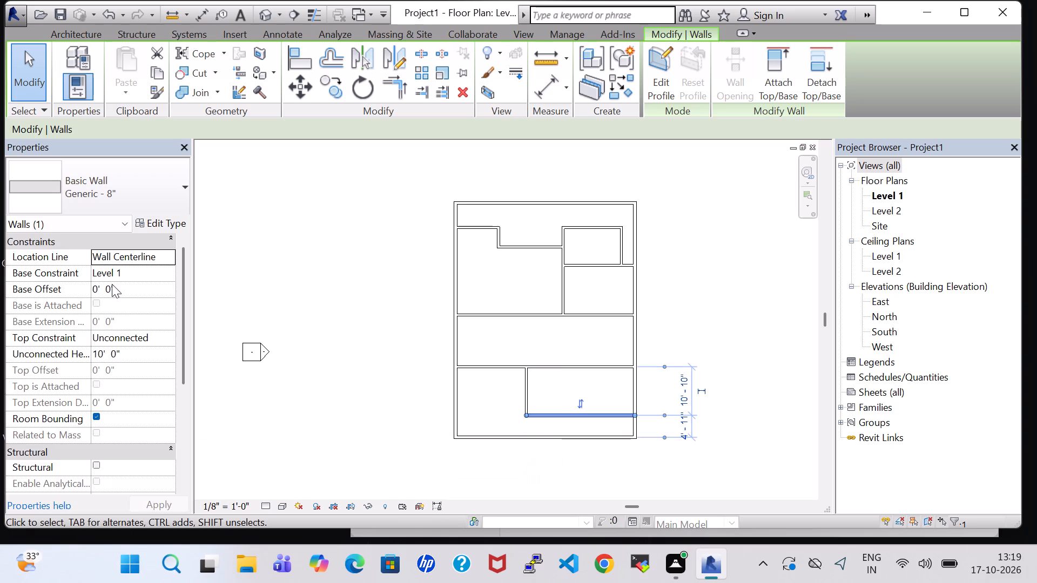
left_click(93, 193)
left_click(96, 575)
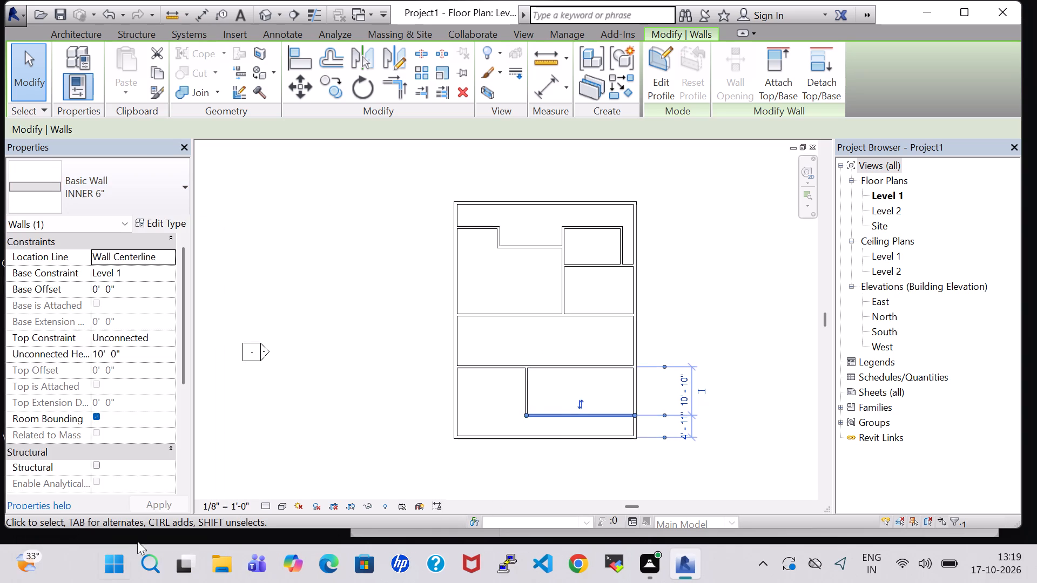
left_click(691, 252)
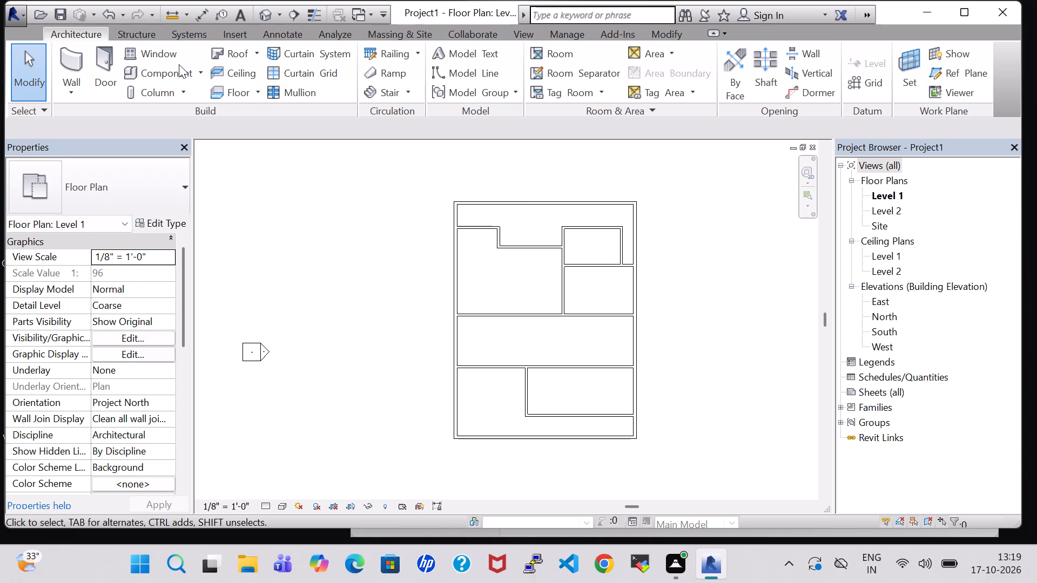
Draw an INNER 6" wall from the north exterior wall down to the recess's bottom wall, aligned with the southeast room's west wall.
left_click(70, 53)
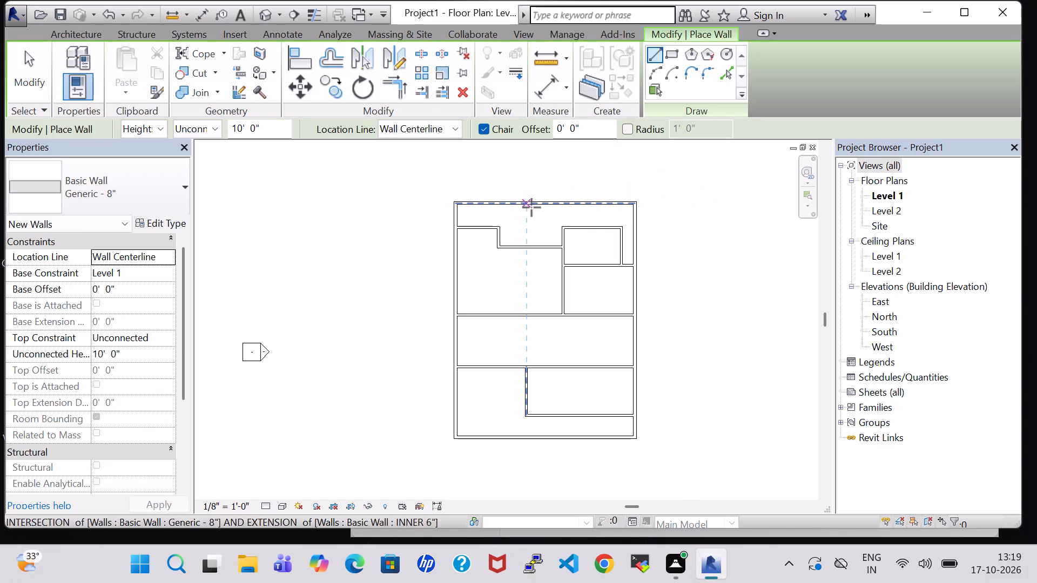
left_click(153, 185)
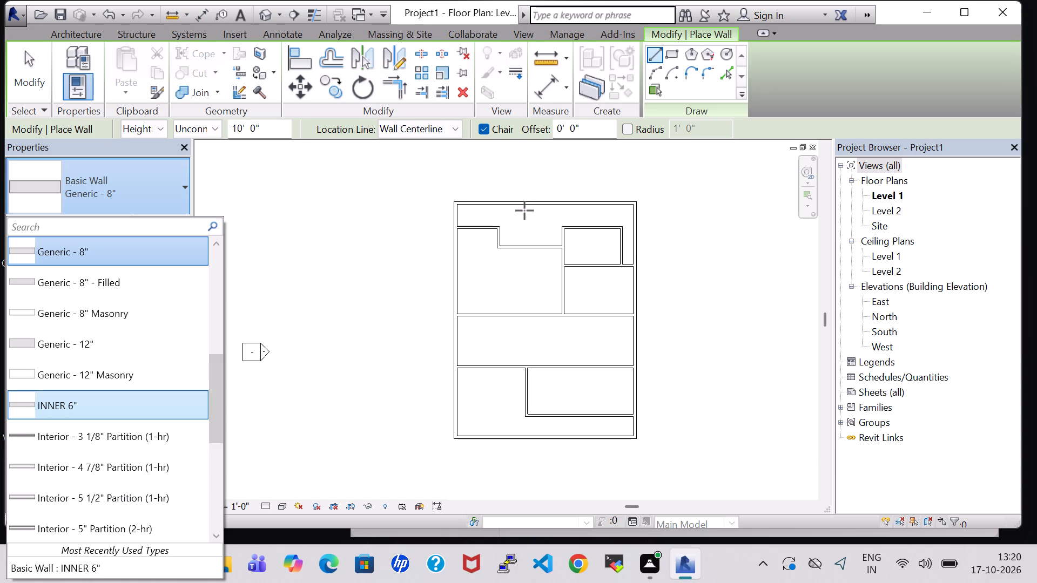
left_click(82, 574)
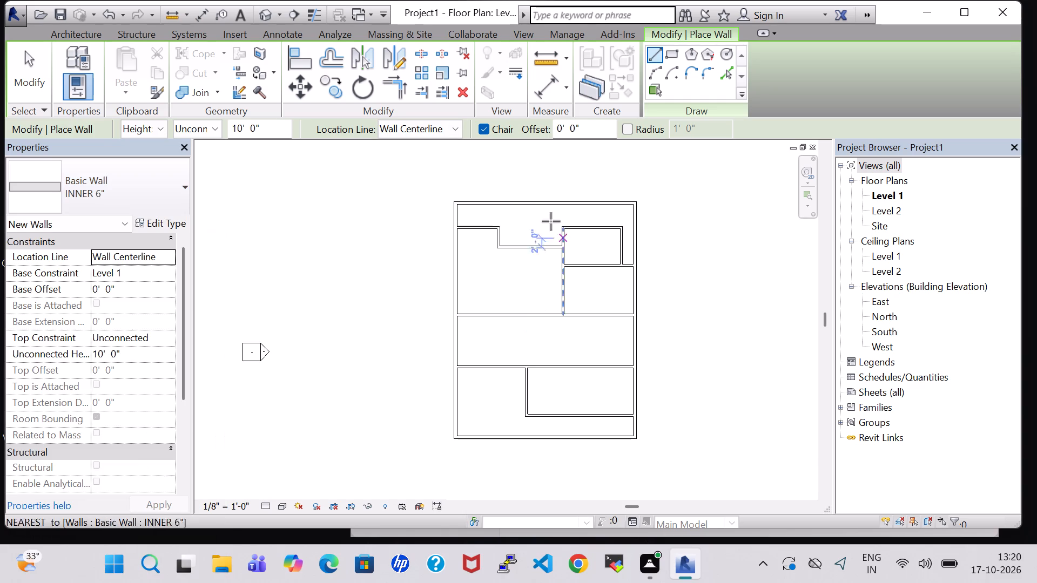
left_click(530, 204)
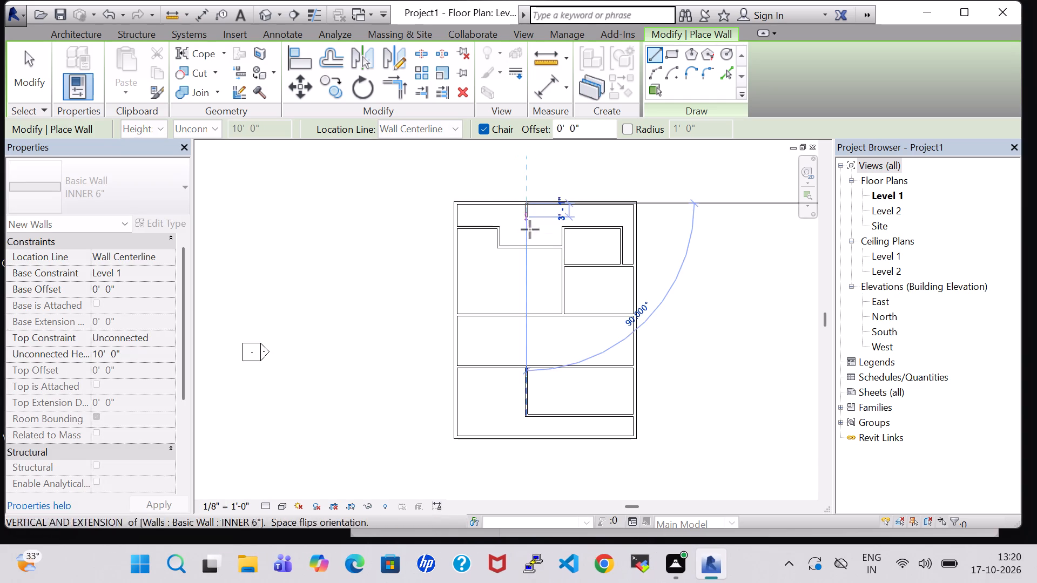
left_click(530, 242)
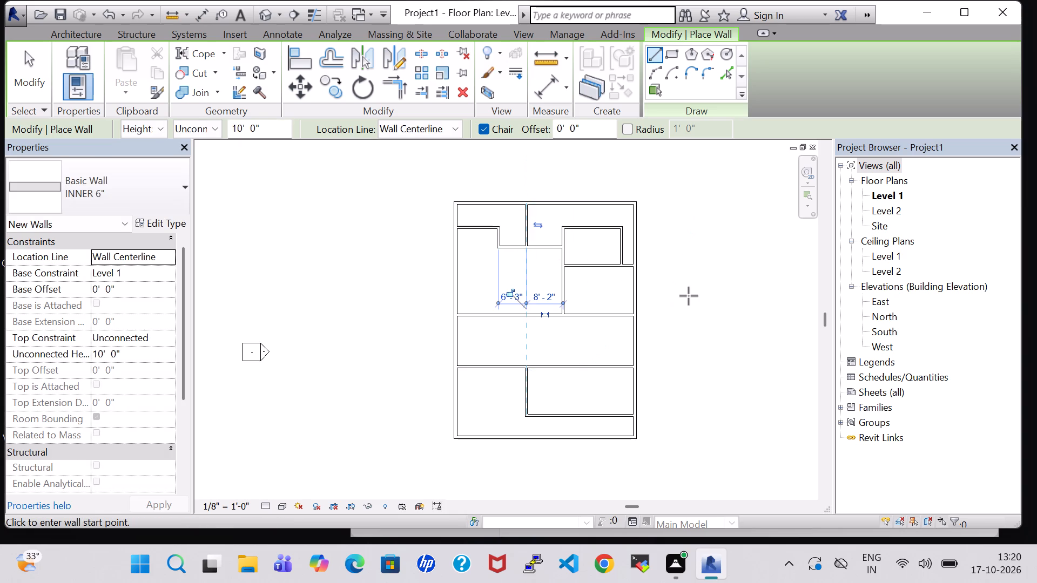
key("Escape")
key("Escape")
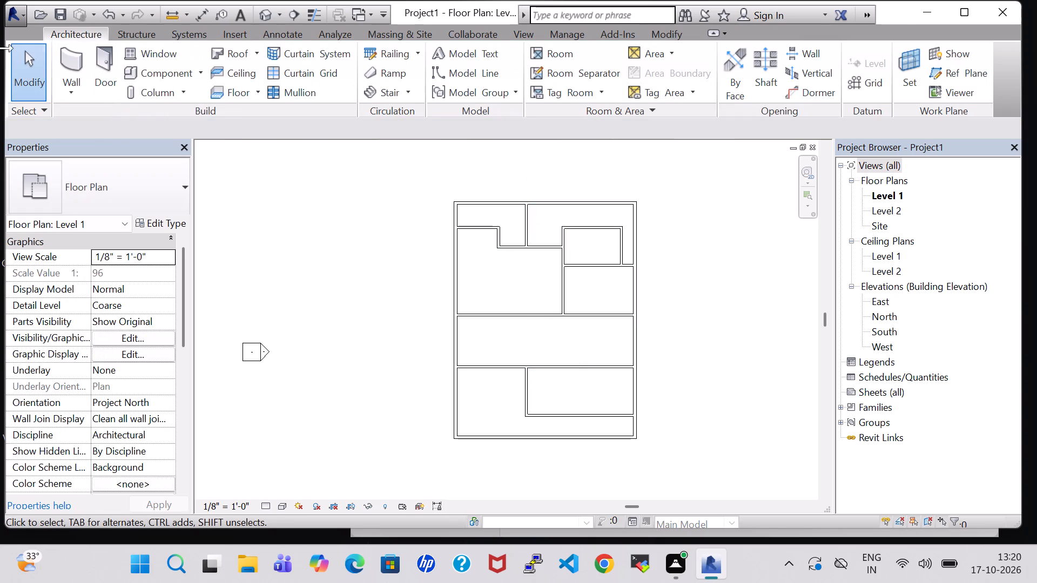
Place a Single-Flush 30" x 80" door at the recess bottom wall's east end, swinging north, about 6'-5" from the short north partition.
left_click(109, 68)
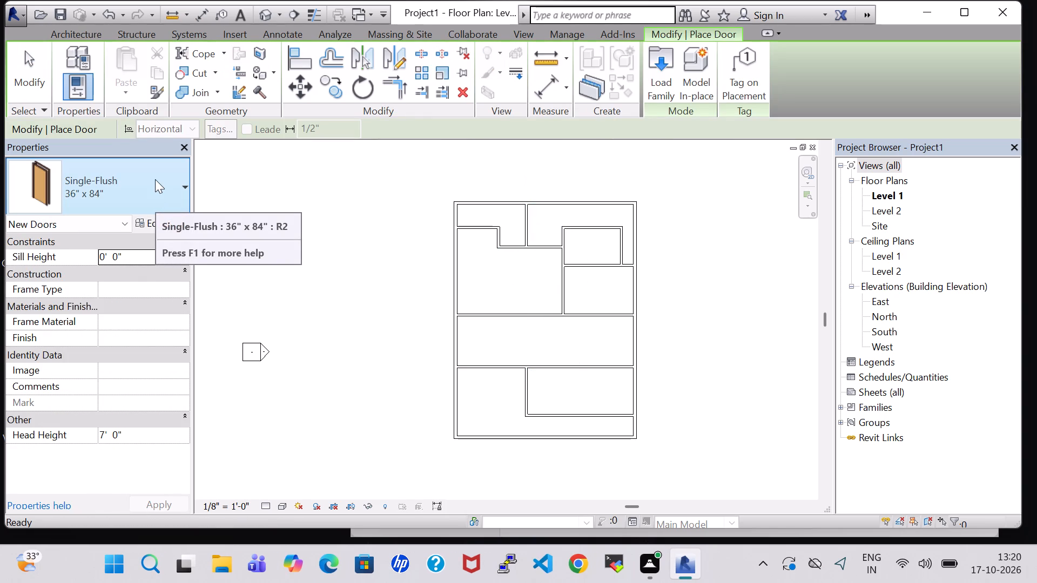
left_click(155, 179)
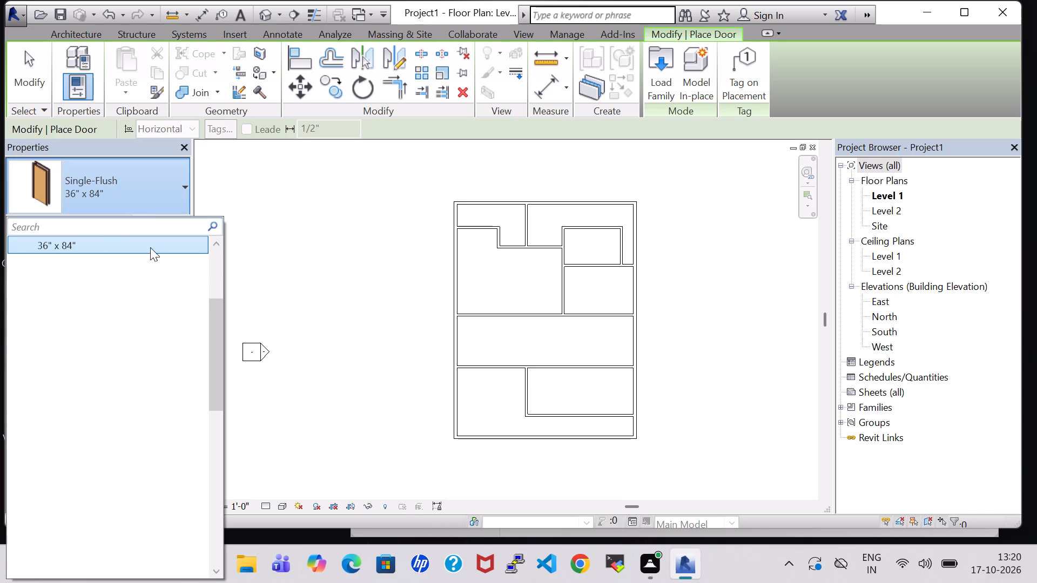
triple_click(212, 242)
double_click(212, 242)
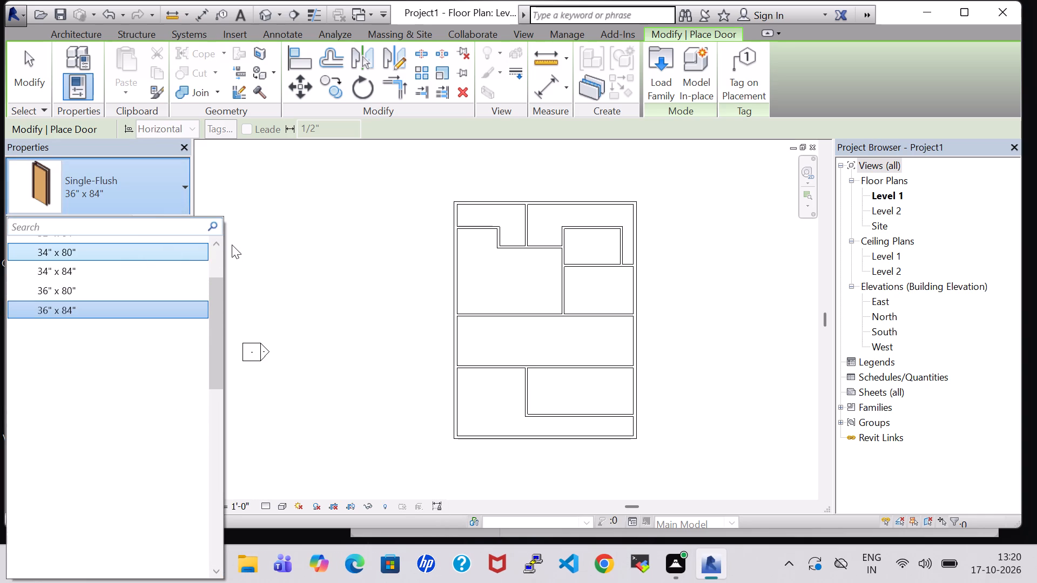
triple_click(214, 245)
triple_click(214, 245)
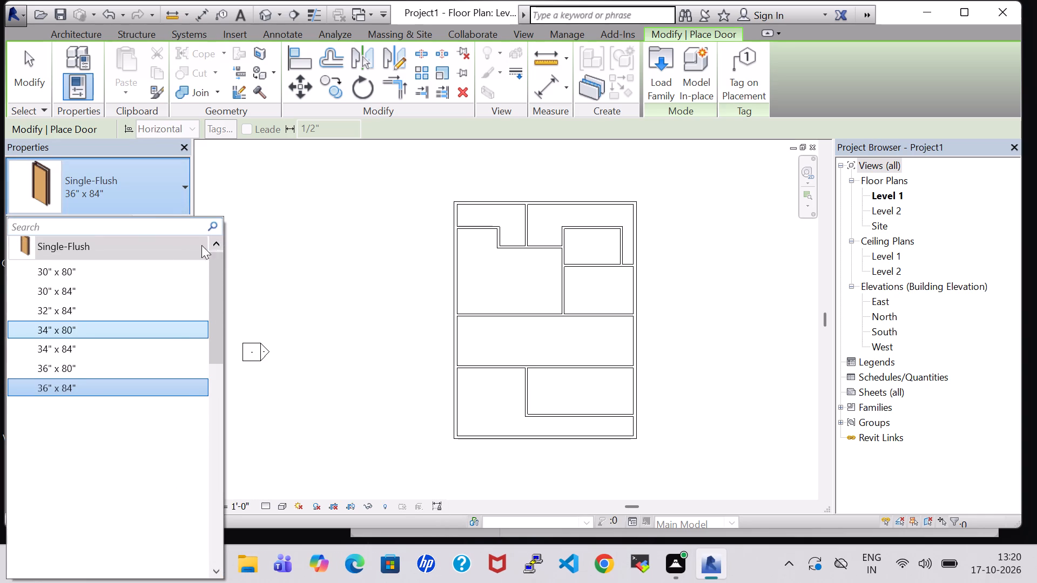
left_click(104, 263)
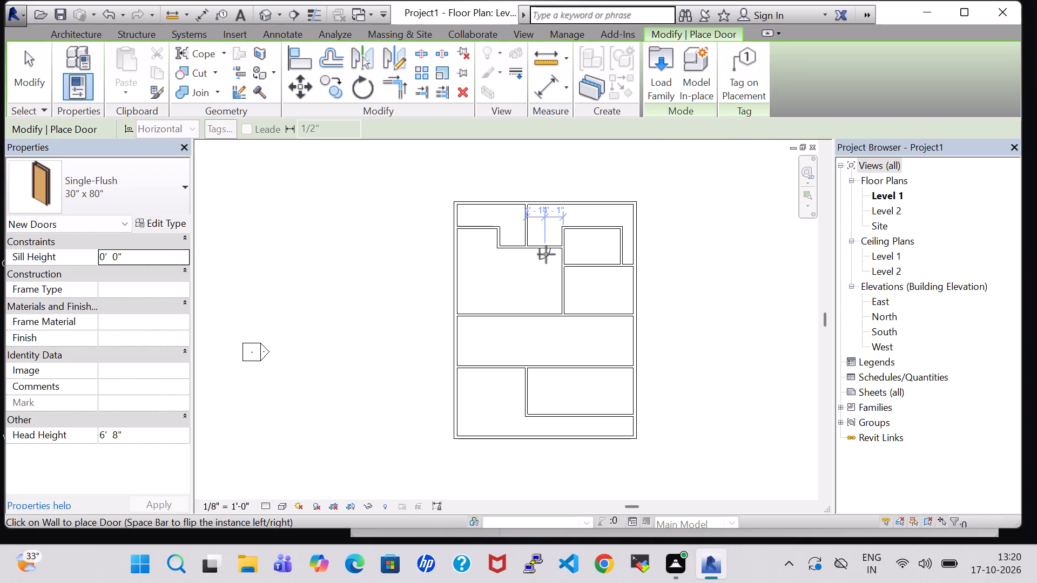
scroll(547, 249, "up", 7)
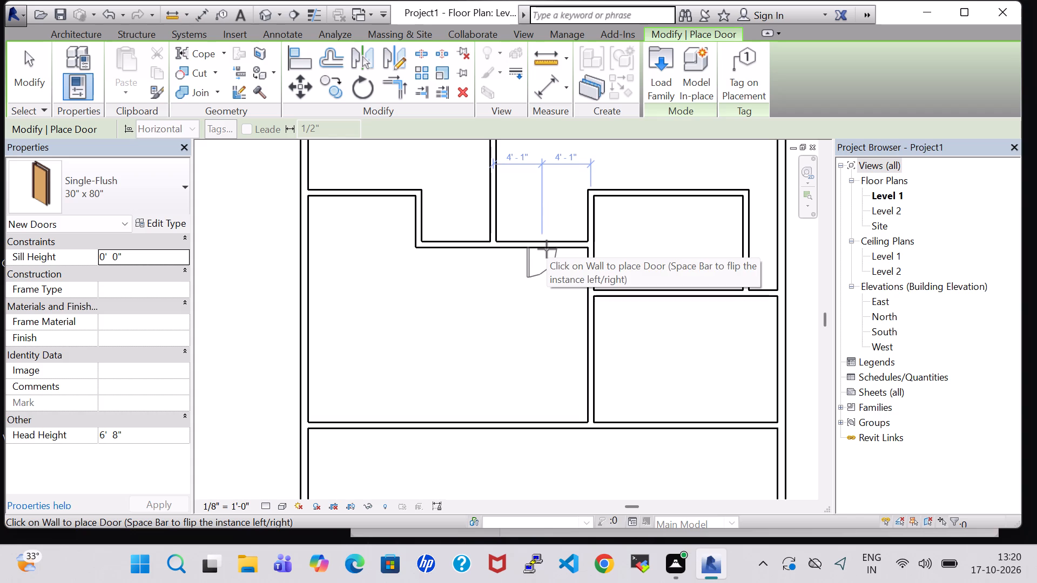
key("space")
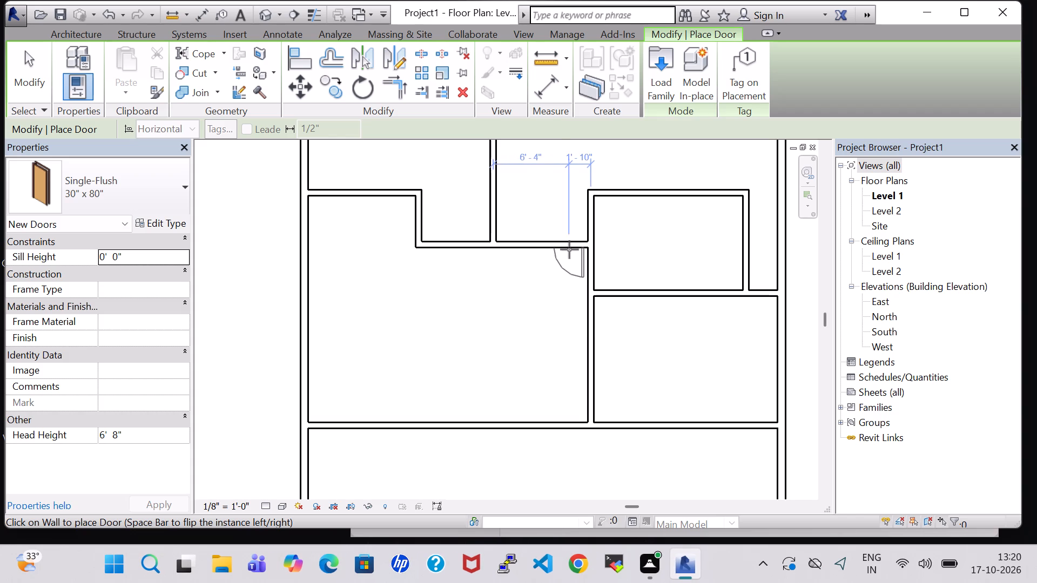
key("space")
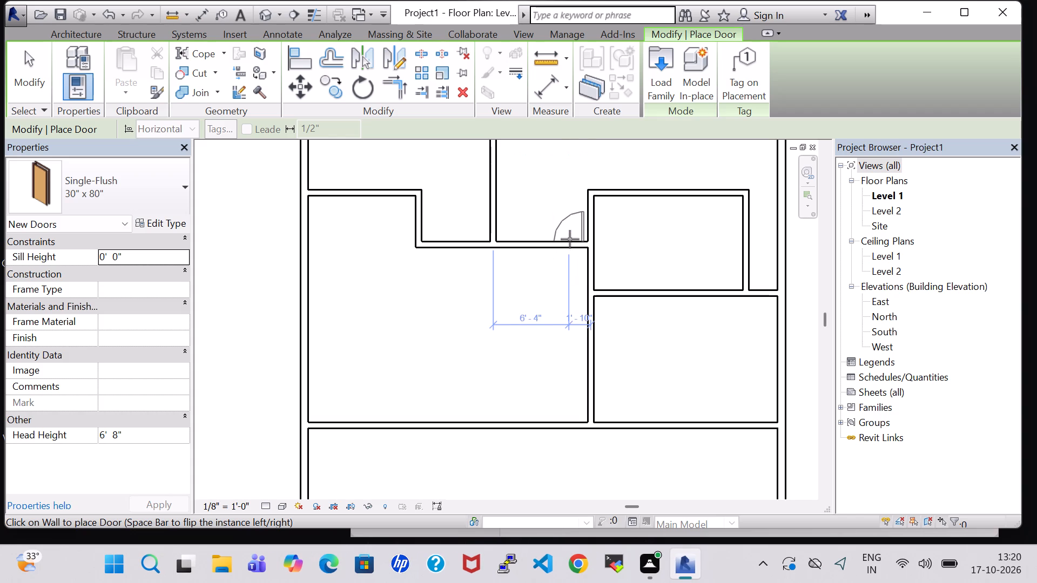
left_click(570, 239)
scroll(552, 294, "down", 4)
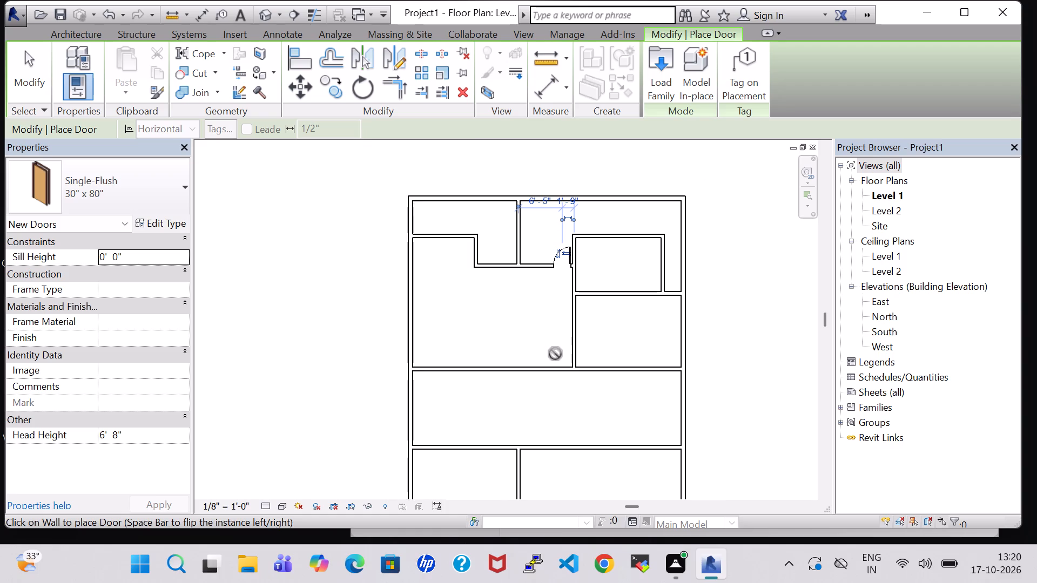
Place a Single-Flush 36" x 84" door in the large west room's bottom wall, swinging north, about 21'-11" from the west exterior wall.
left_click(132, 188)
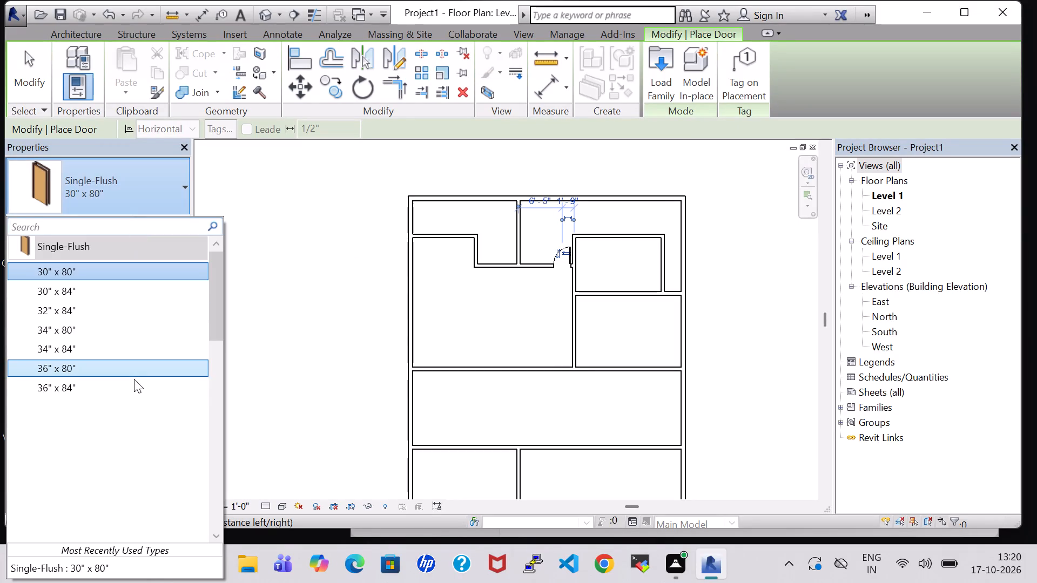
left_click(134, 385)
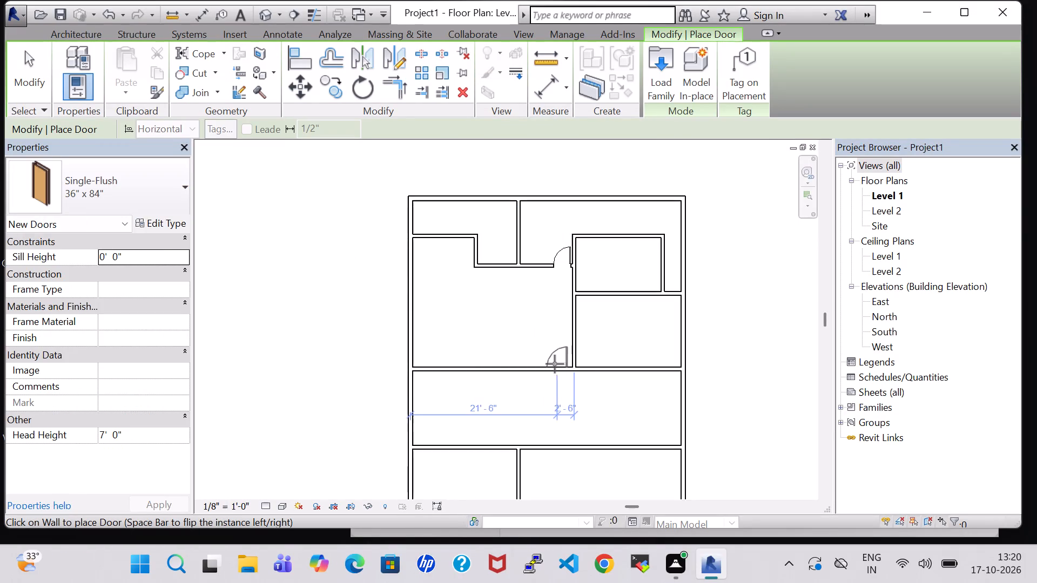
scroll(553, 366, "up", 5)
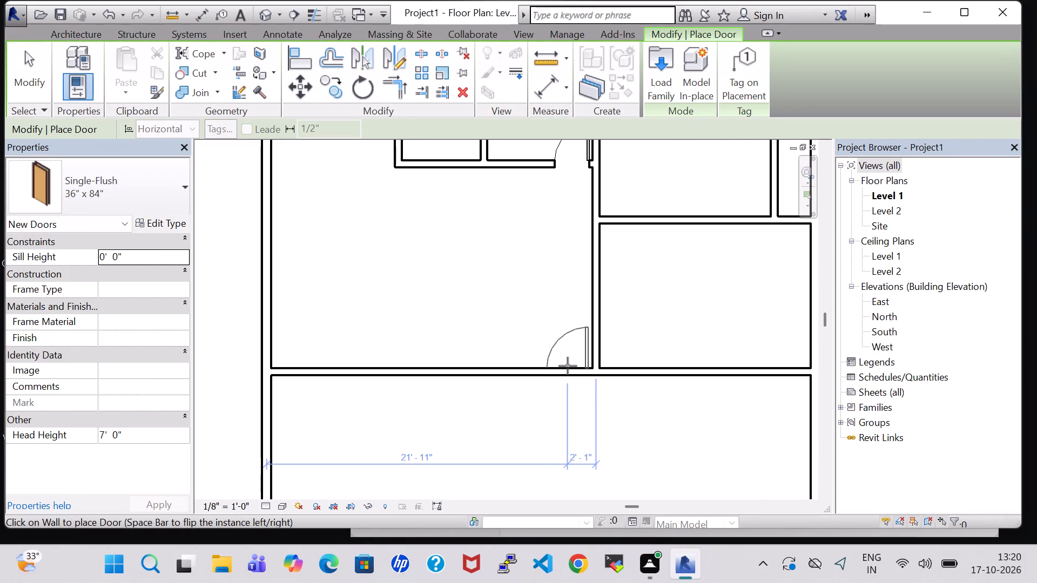
left_click(568, 366)
scroll(544, 316, "down", 8)
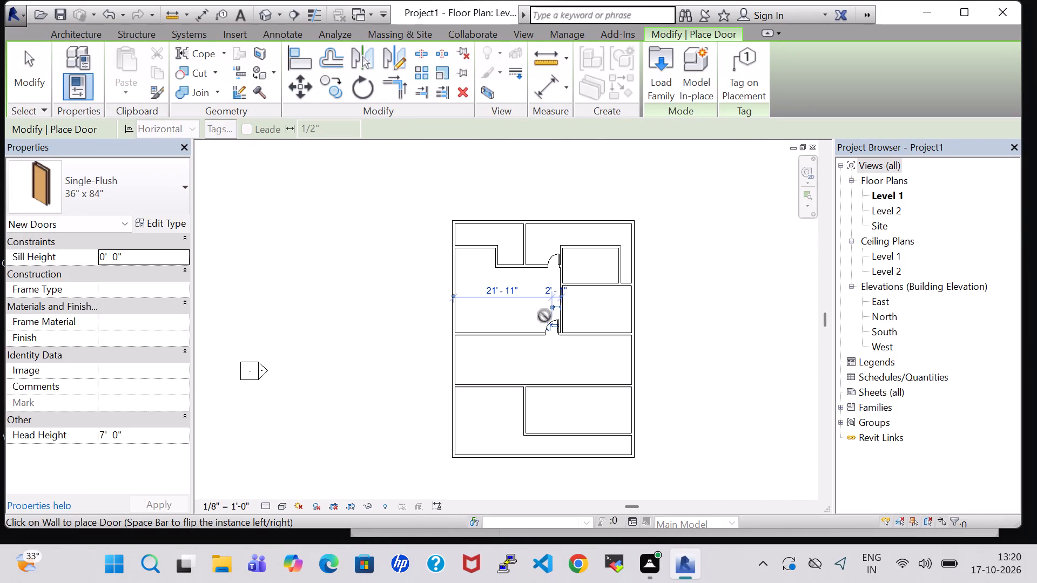
scroll(544, 316, "down", 1)
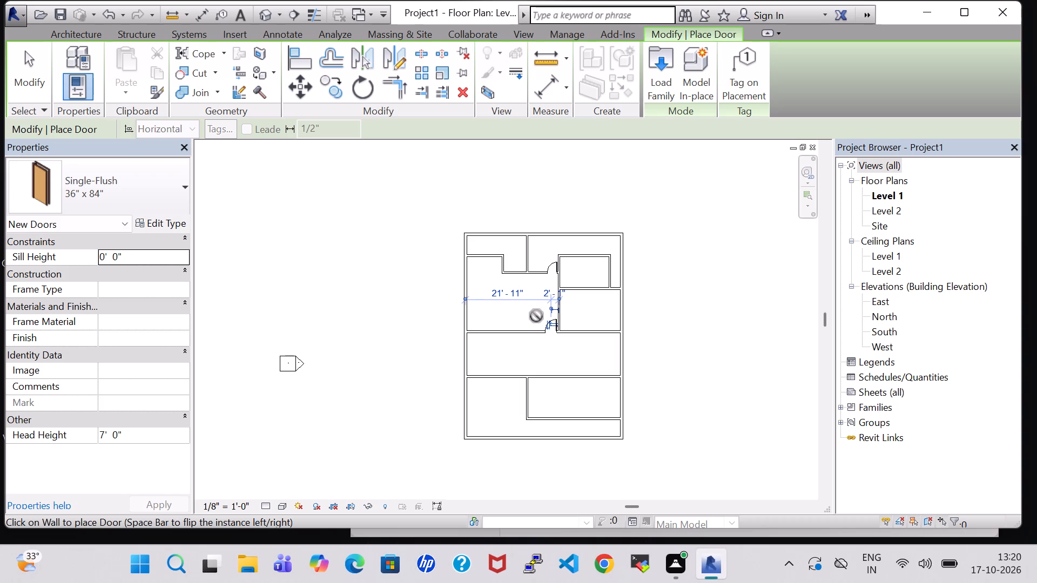
key("Escape")
key("Escape")
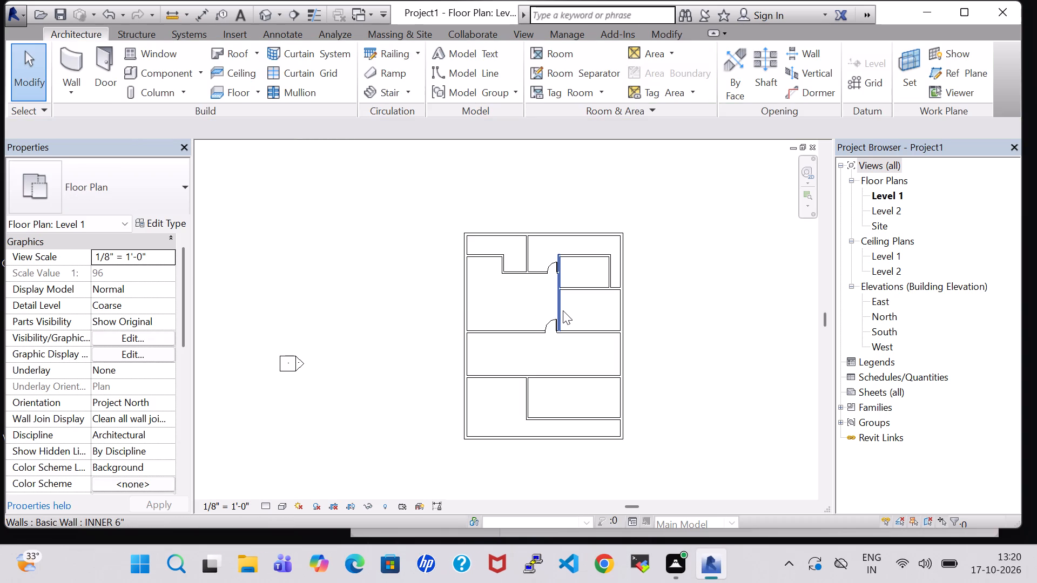
Nudge the east rooms' shared west wall westward to about 5'-8" from the short north partition.
left_click(558, 310)
key("Left")
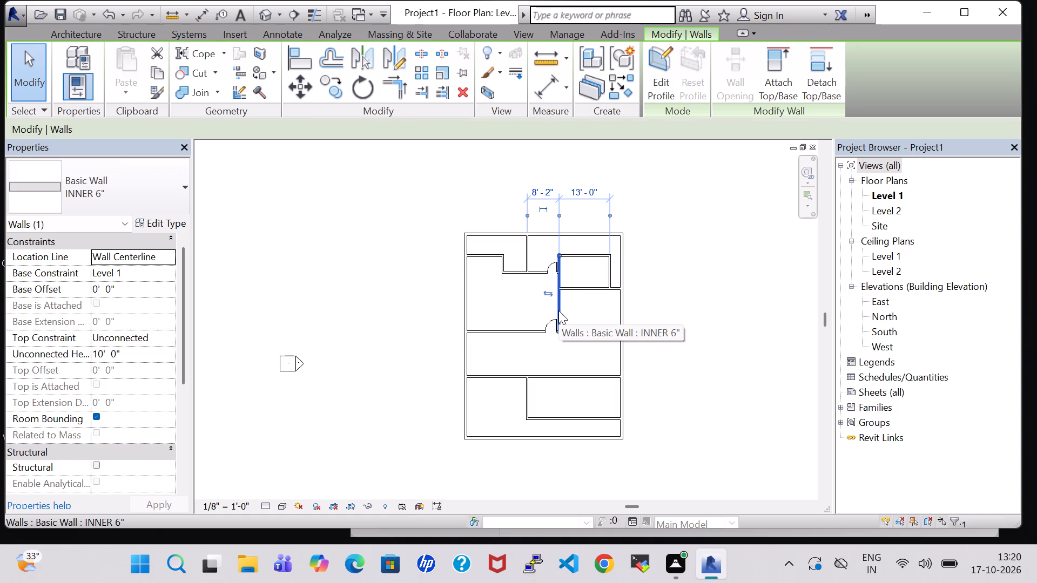
key("Left")
key("Left")
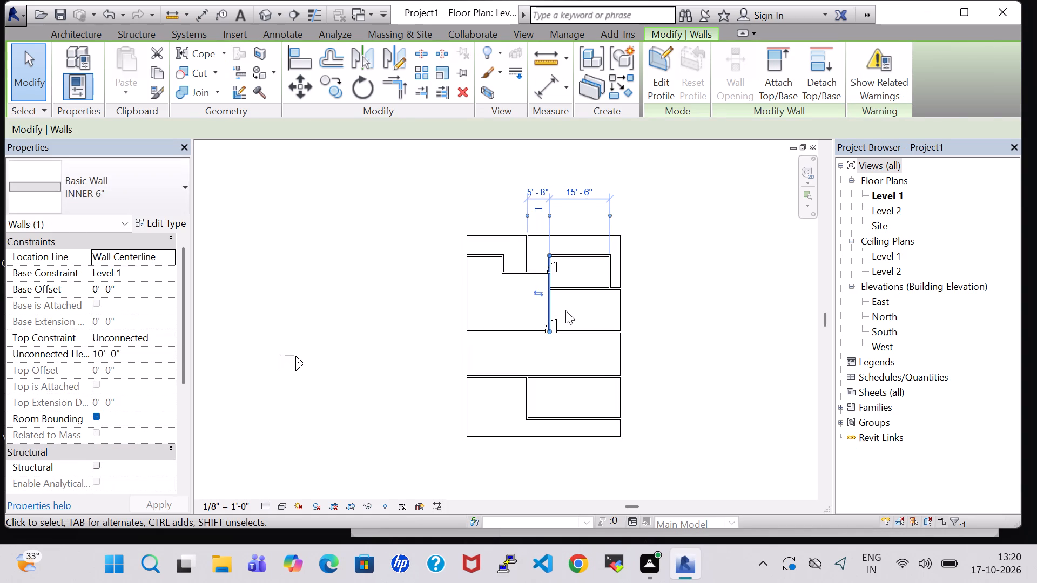
left_click(565, 310)
Nudge the 30" x 80" door west along the recess's bottom wall so it clears the moved wall.
left_click(555, 264)
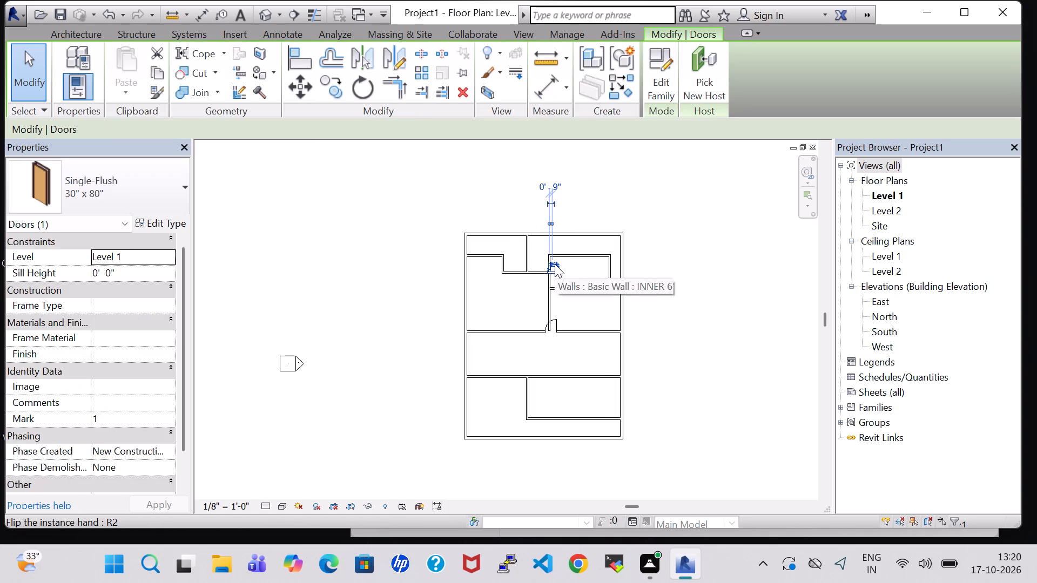
key("Left")
key("Left")
key("Left")
scroll(555, 264, "up", 7)
left_click(555, 264)
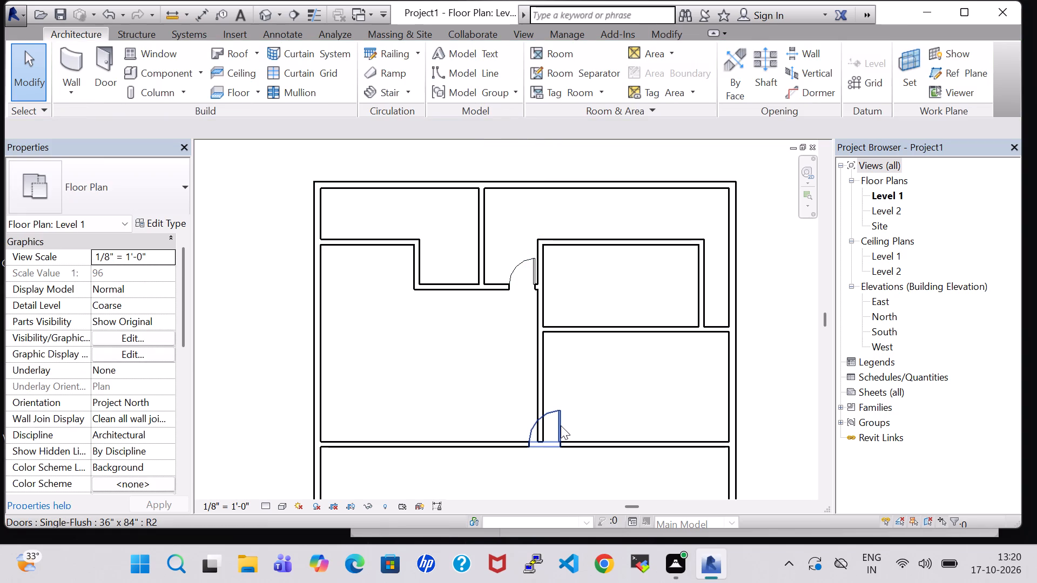
Nudge the 36" x 84" door west to about 19'-7" from the west exterior wall, clear of the moved wall.
left_click(561, 425)
key("Left")
key("Left")
key("Left")
key("Left")
key("Left")
key("Left")
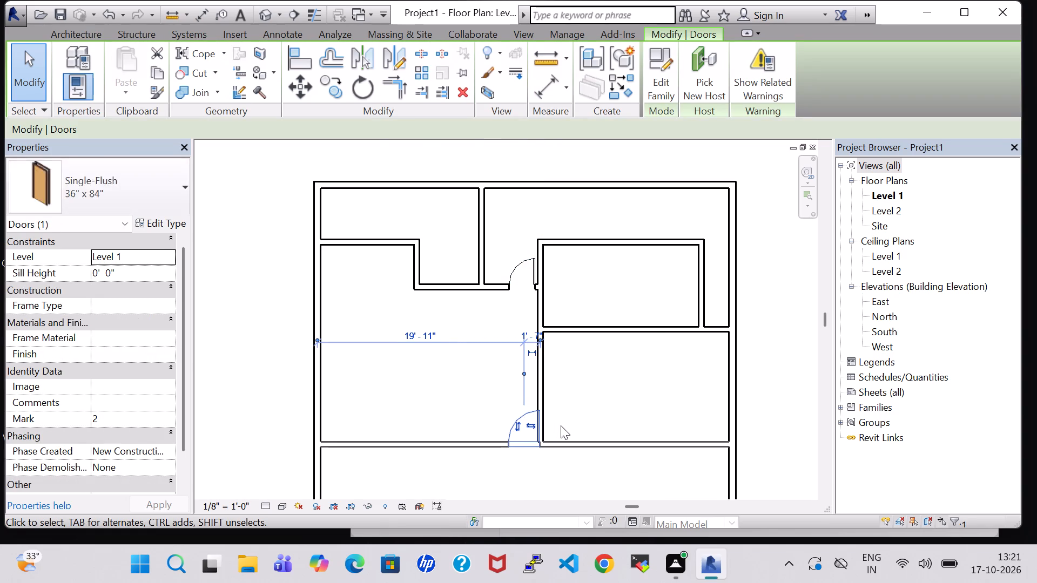
key("Left")
key("Left")
key("Right")
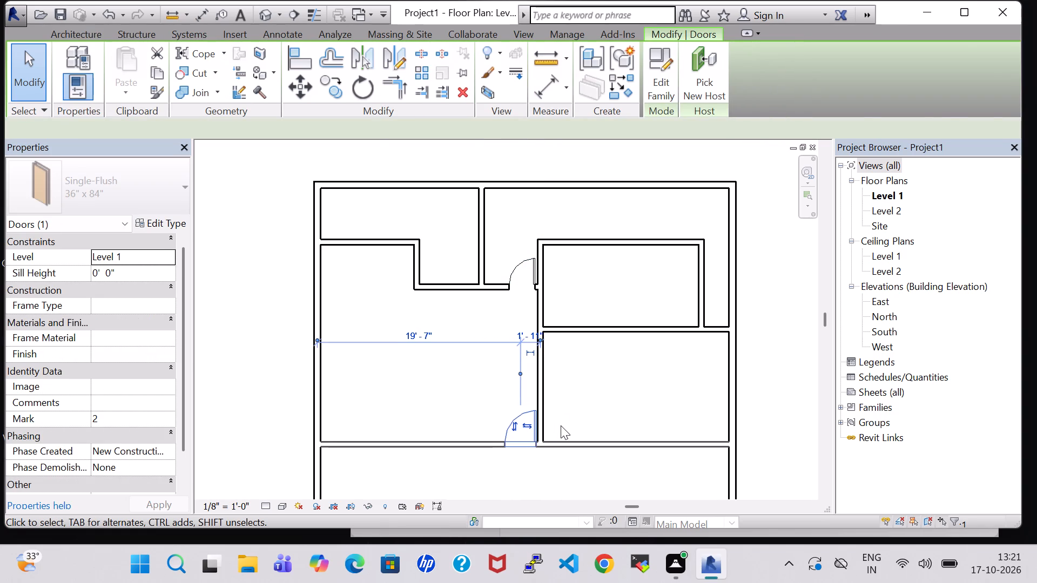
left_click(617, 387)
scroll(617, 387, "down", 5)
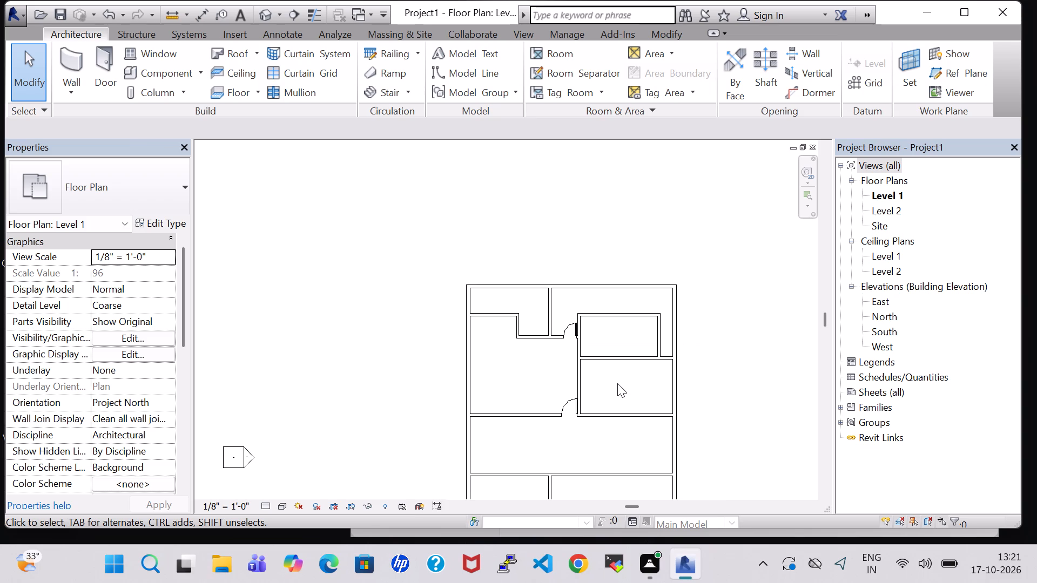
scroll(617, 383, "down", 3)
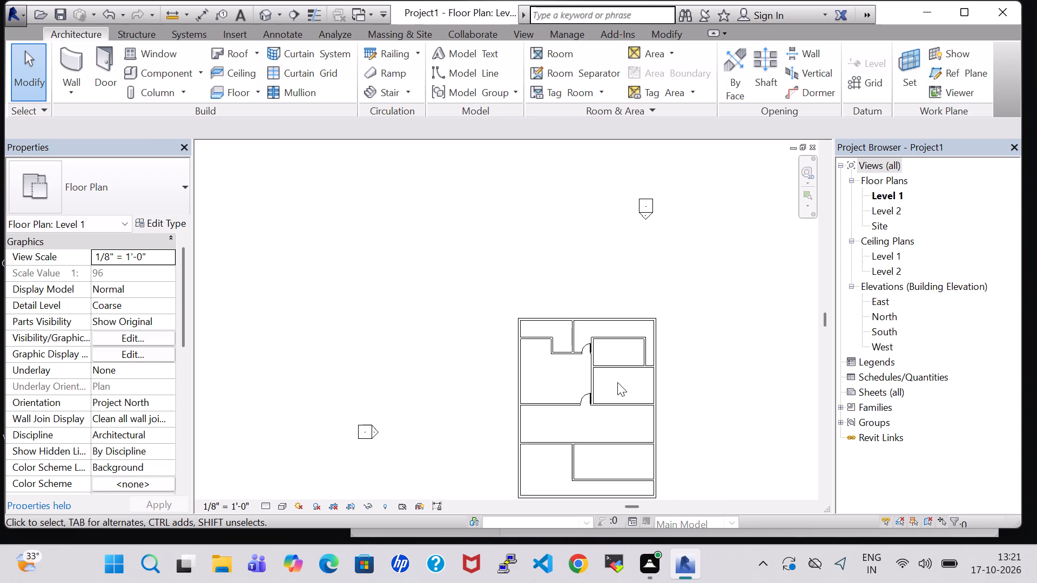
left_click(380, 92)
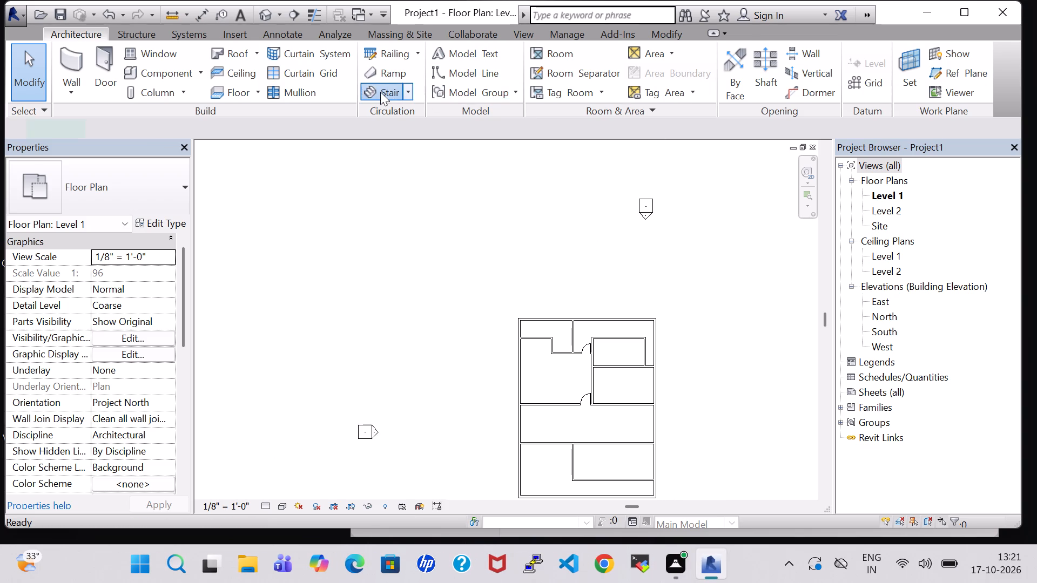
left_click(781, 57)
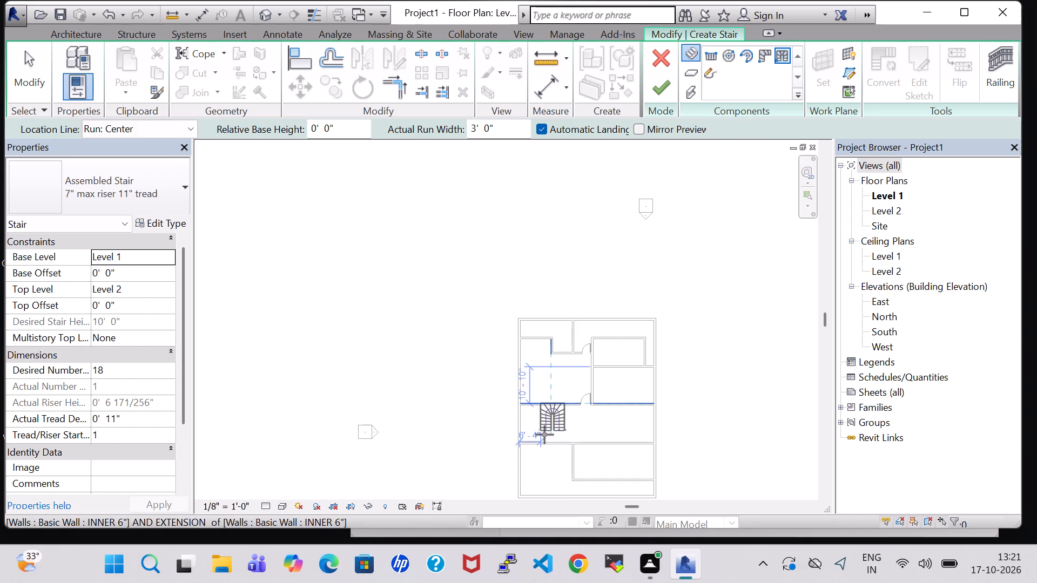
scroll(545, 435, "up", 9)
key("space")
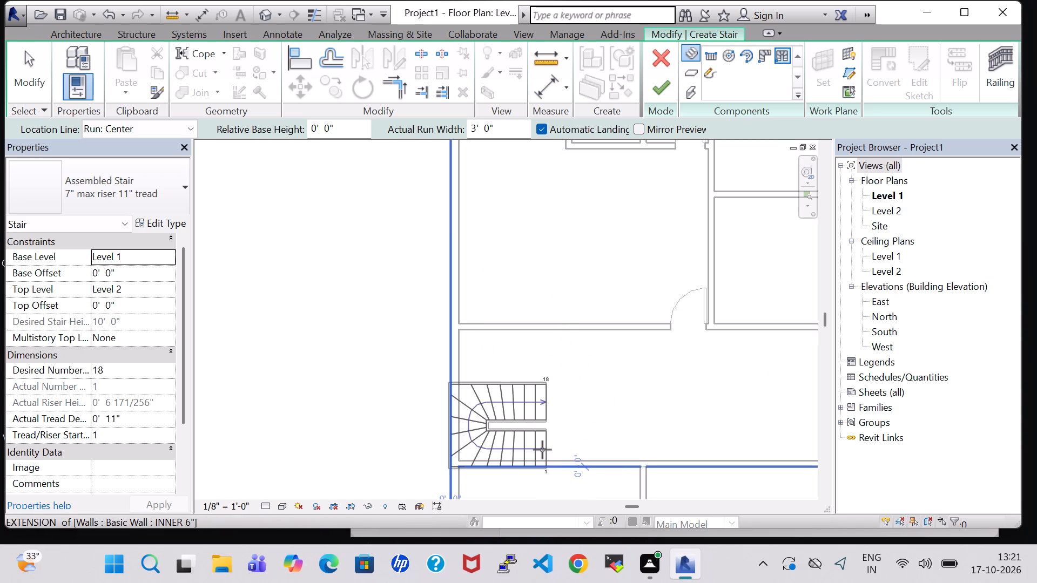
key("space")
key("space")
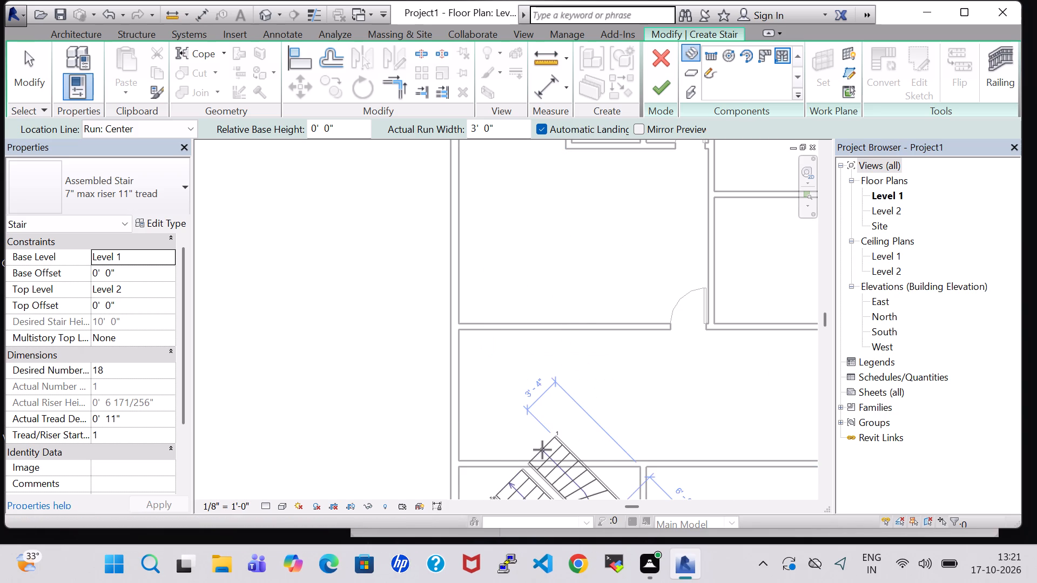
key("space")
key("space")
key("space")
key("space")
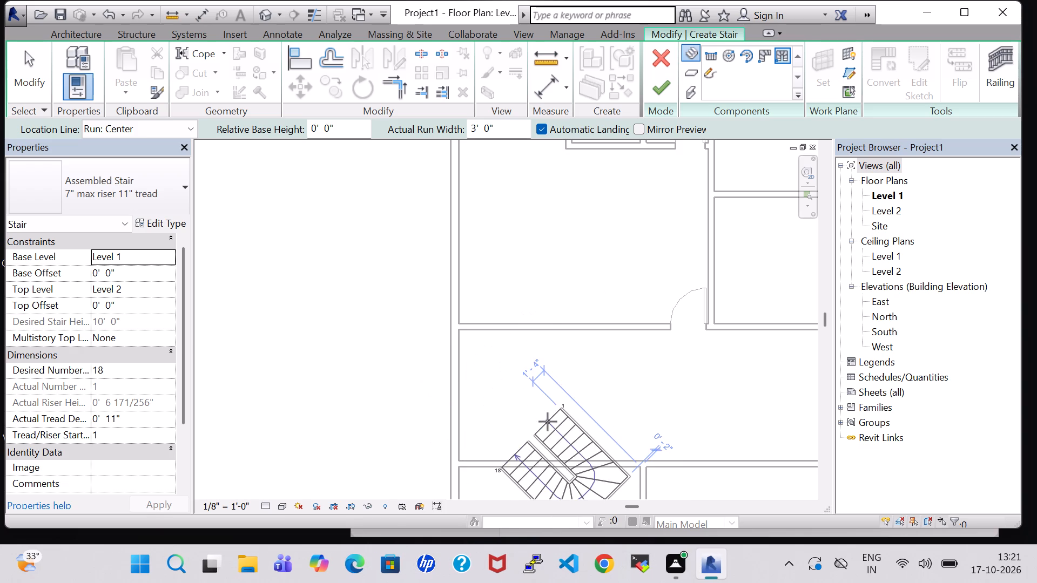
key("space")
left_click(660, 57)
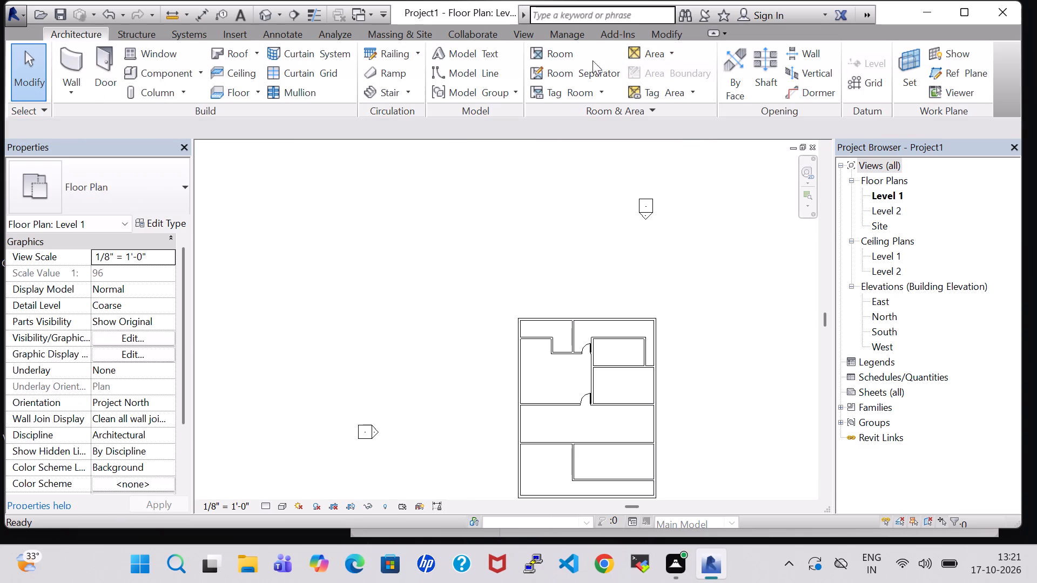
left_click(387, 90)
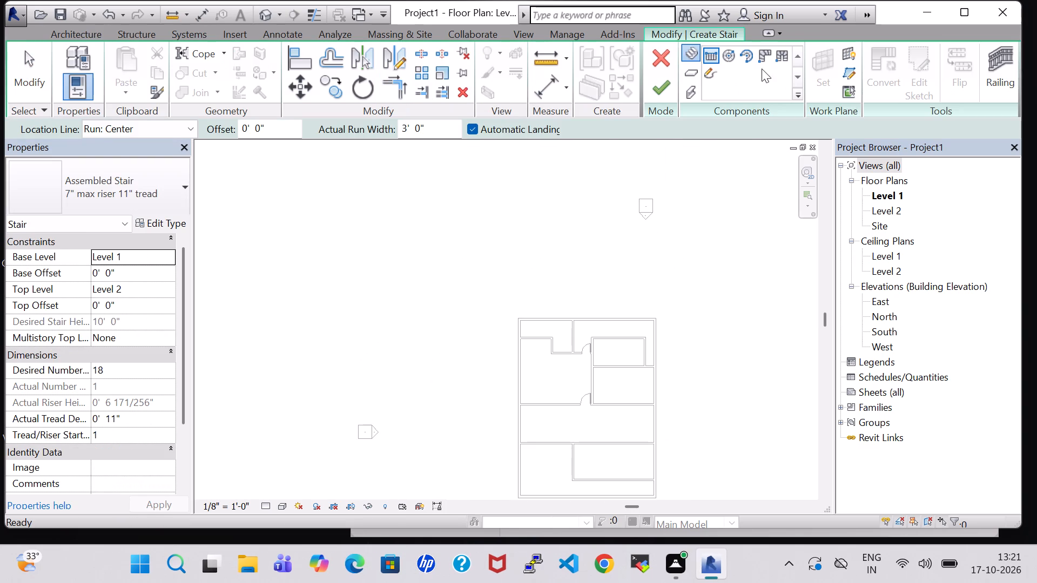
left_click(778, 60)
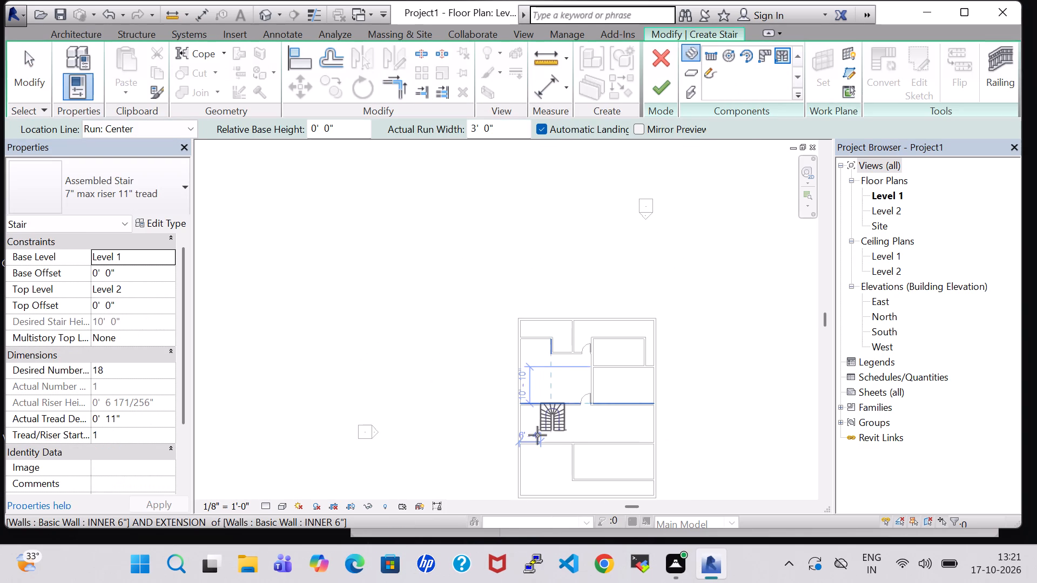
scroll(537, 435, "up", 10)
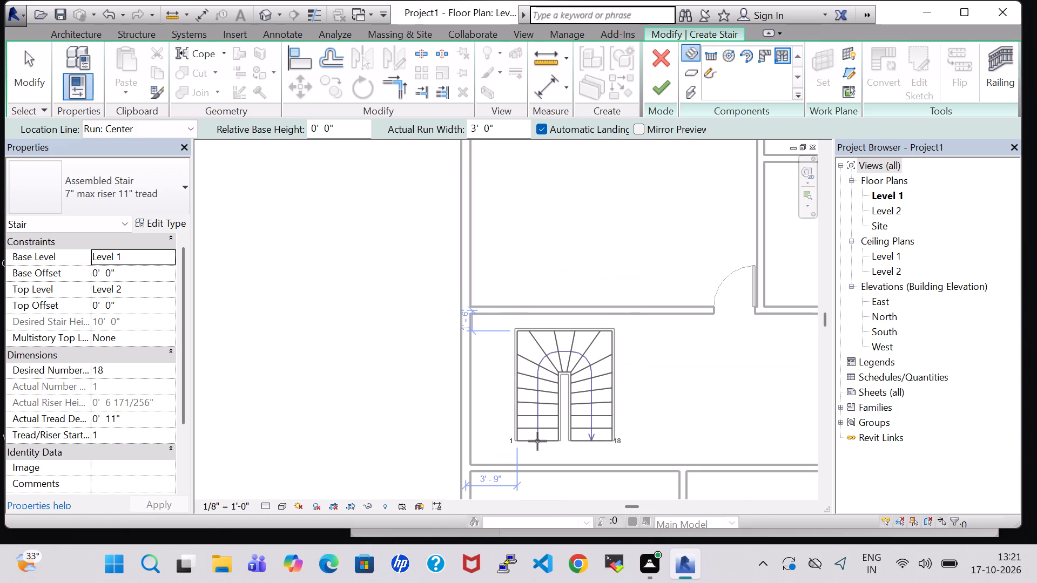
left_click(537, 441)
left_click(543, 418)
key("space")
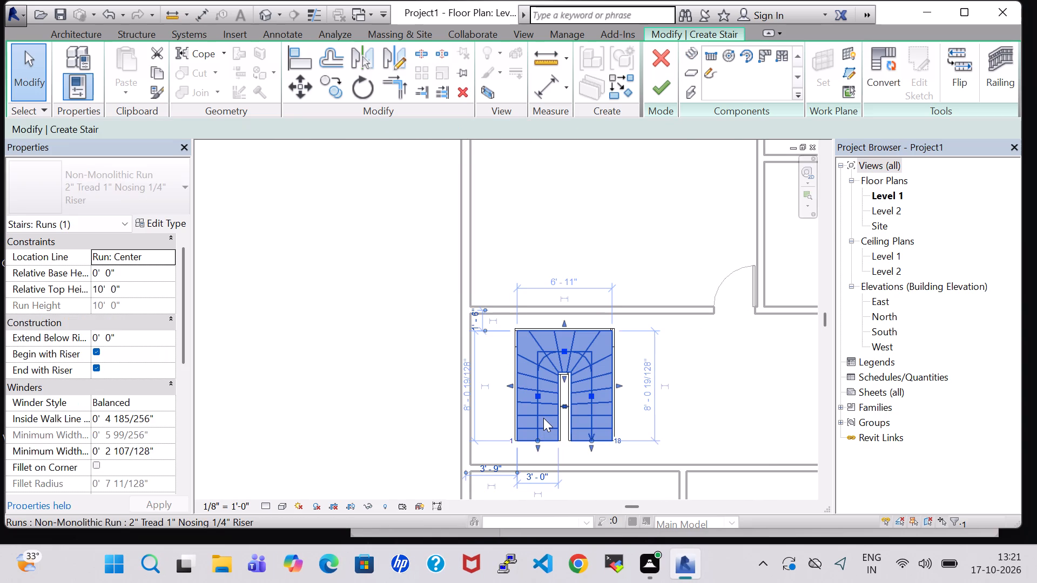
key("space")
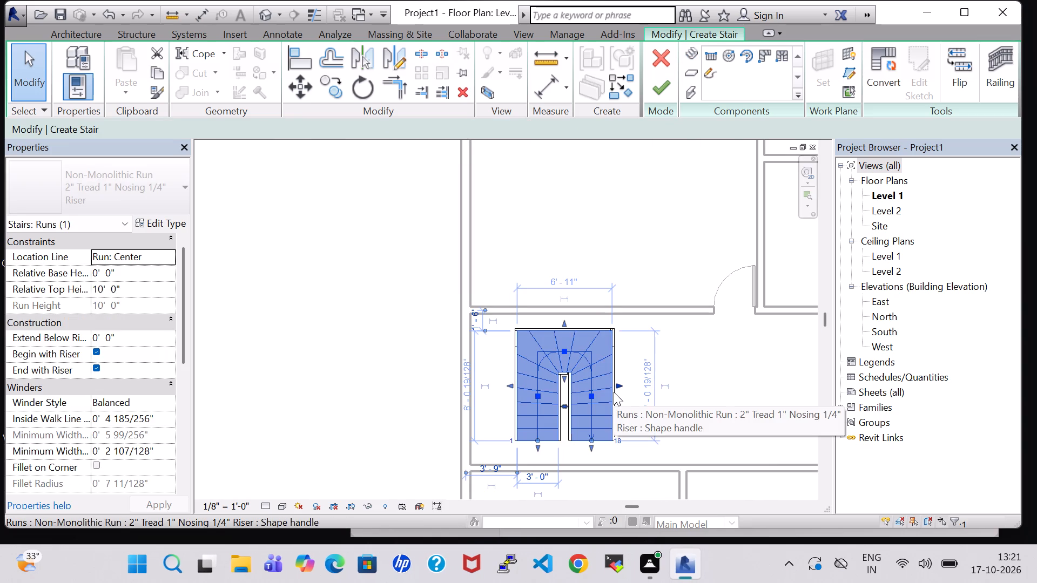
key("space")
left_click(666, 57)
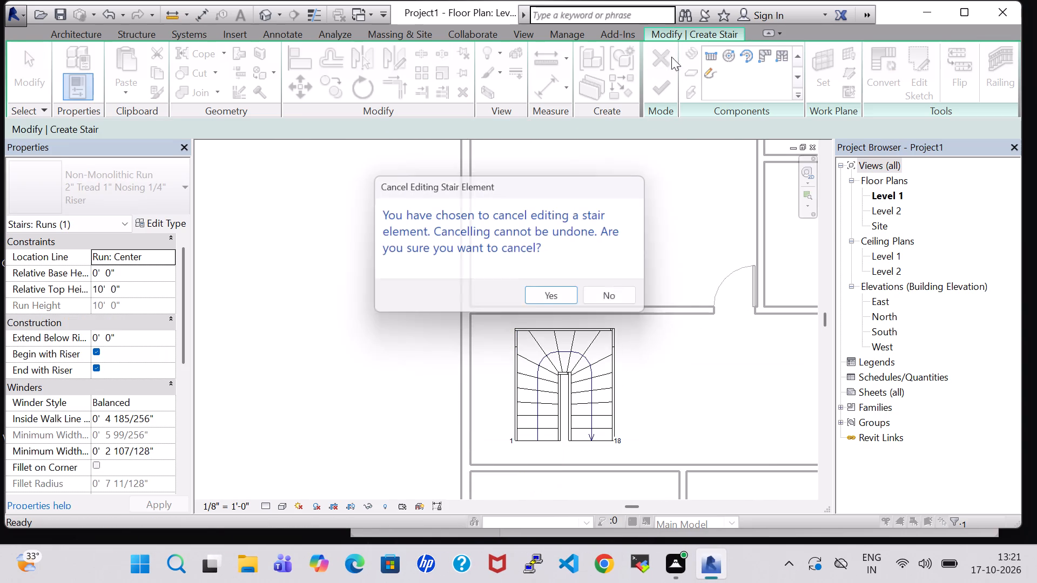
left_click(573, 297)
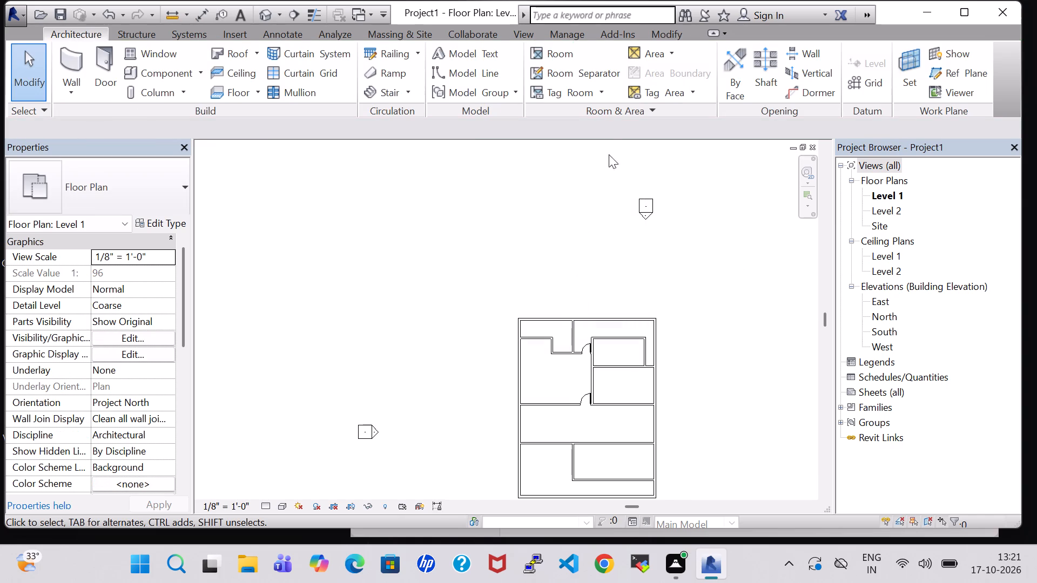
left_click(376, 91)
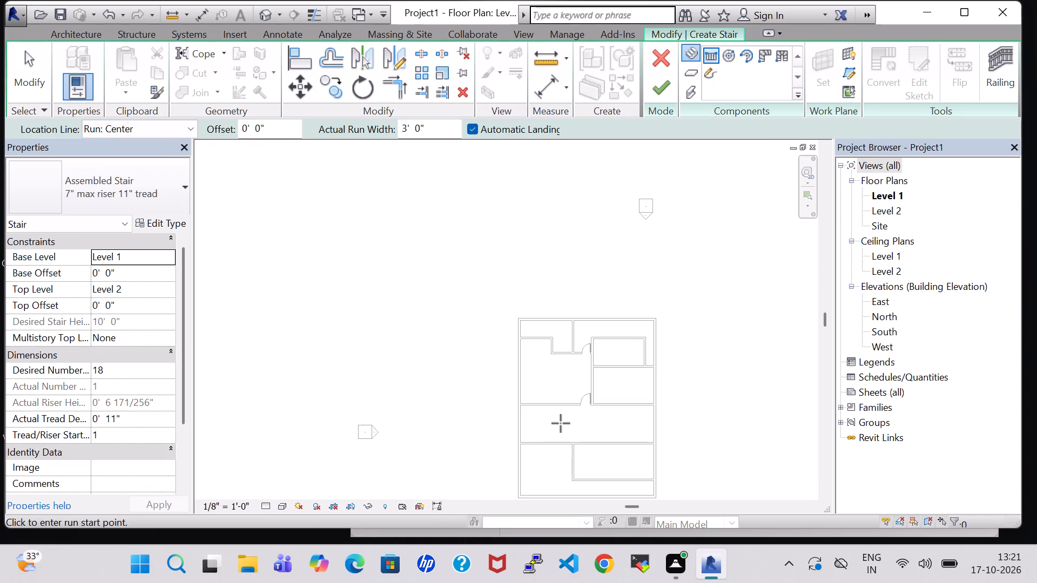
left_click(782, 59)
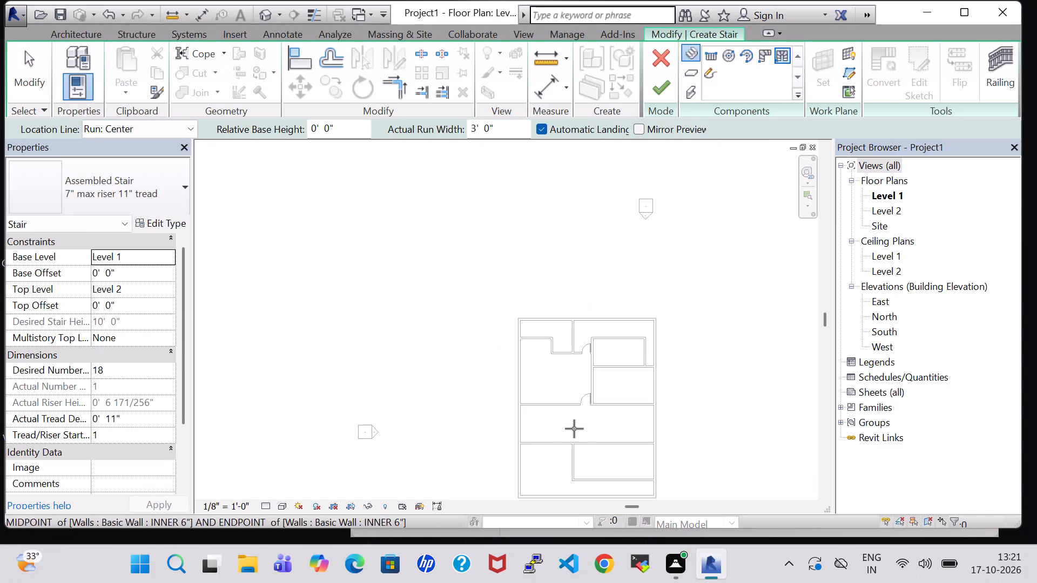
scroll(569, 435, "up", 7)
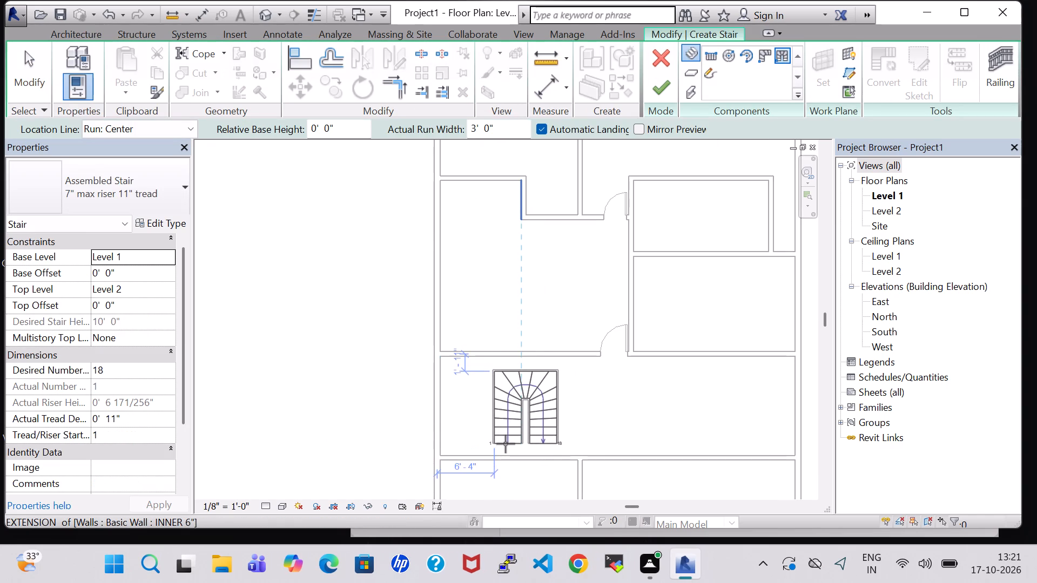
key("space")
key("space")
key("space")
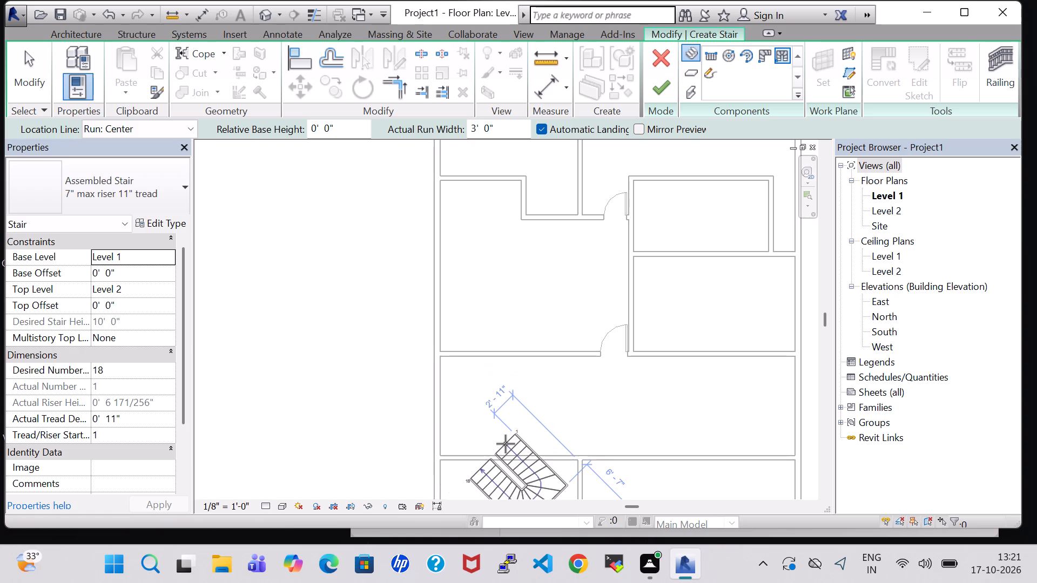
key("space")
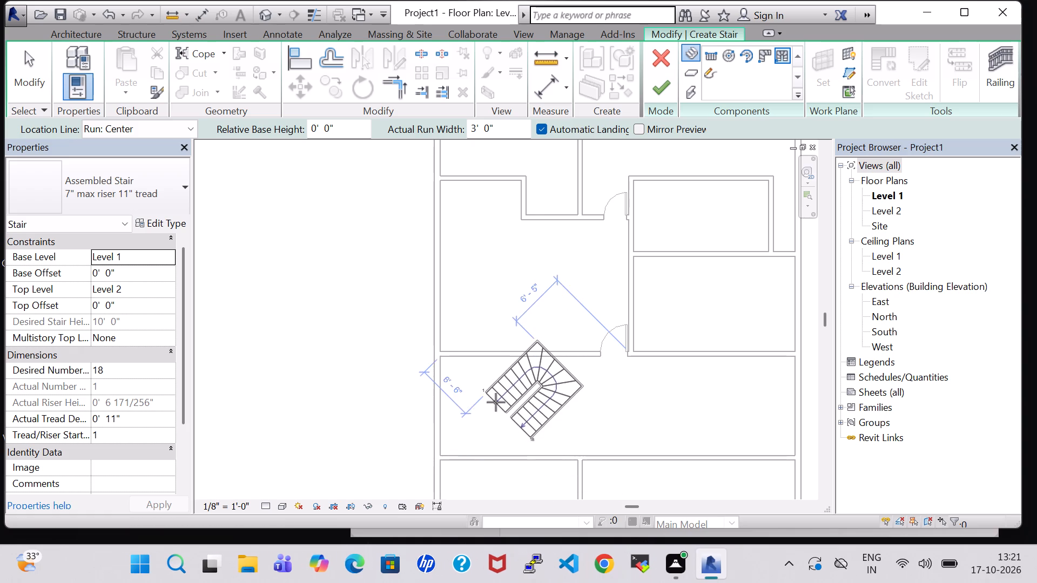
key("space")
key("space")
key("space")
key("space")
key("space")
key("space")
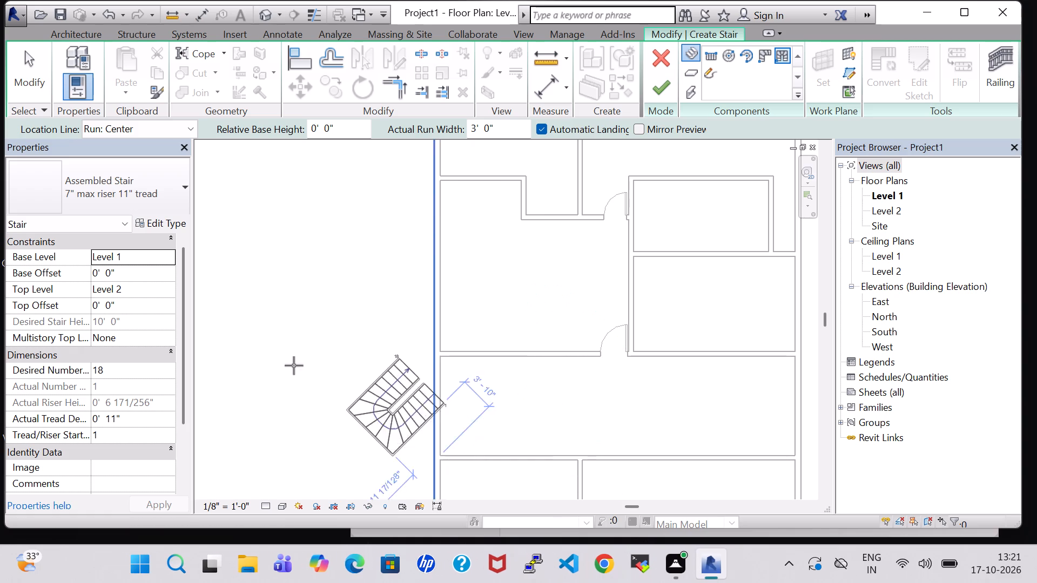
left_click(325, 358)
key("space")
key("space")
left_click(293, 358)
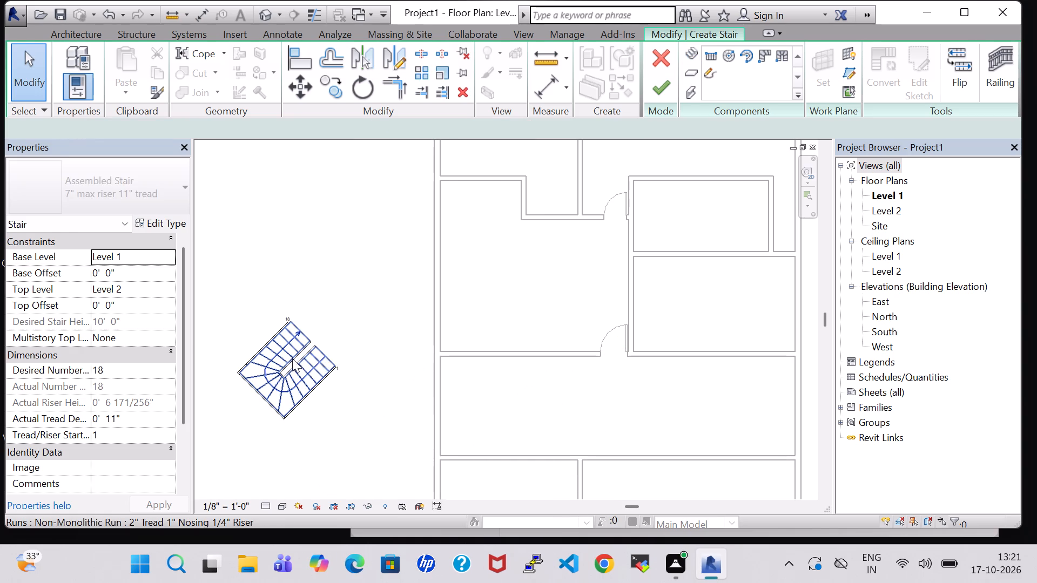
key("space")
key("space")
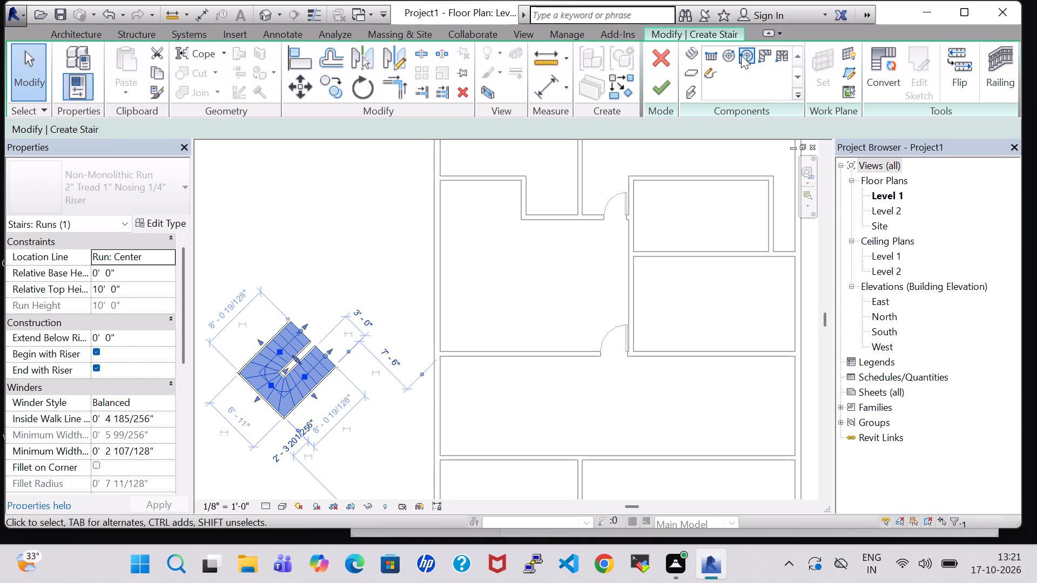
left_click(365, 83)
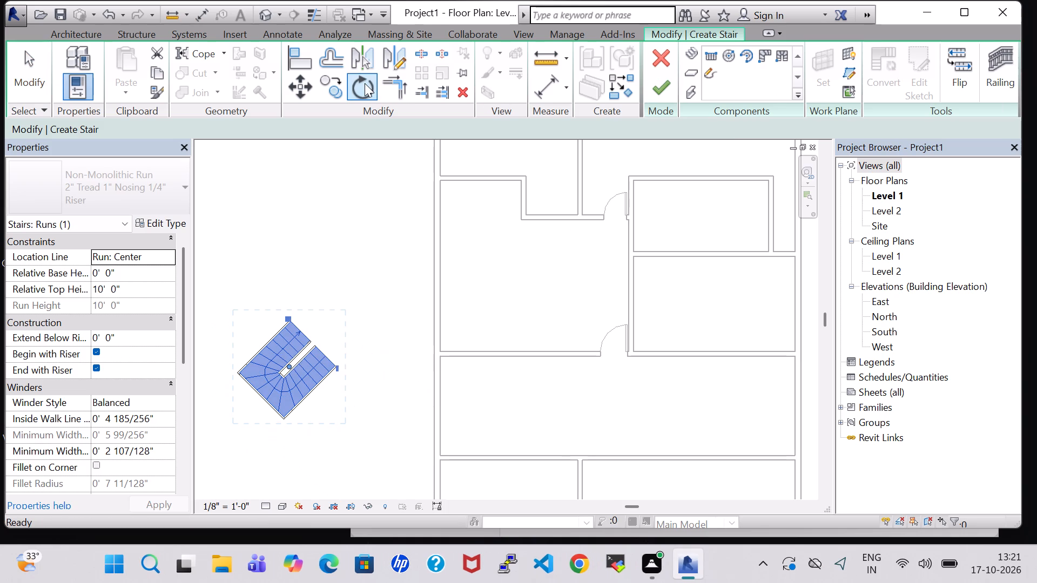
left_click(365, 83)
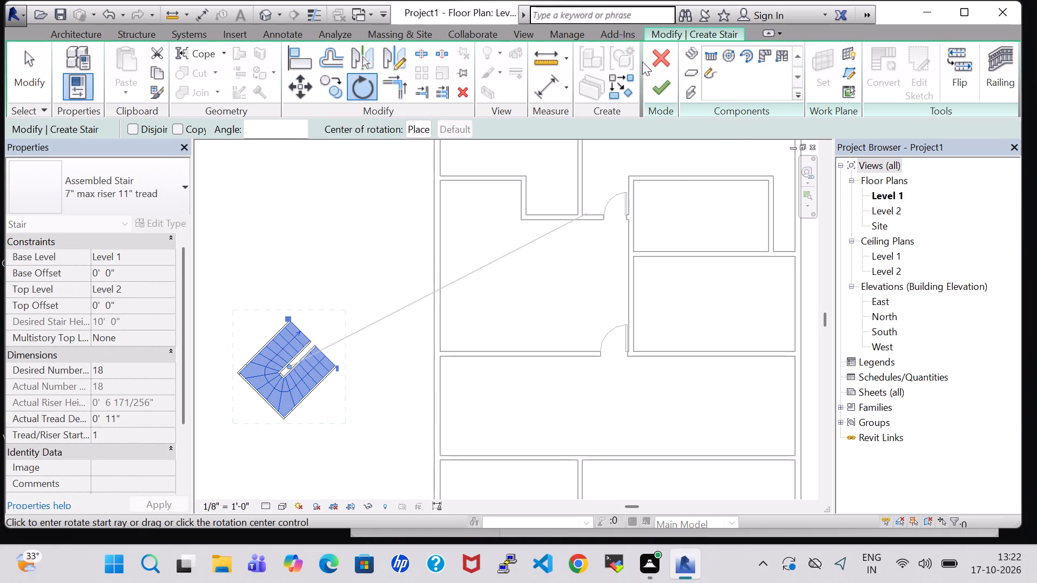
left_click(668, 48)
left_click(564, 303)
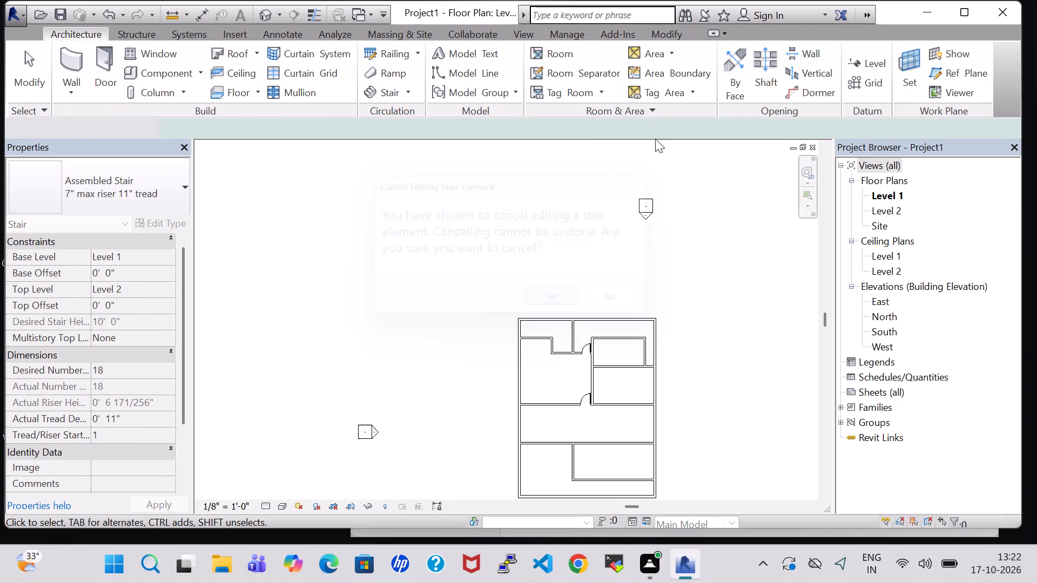
Create a 3'-0" wide U-shape winder stair in the northwest corner of the full-width middle room, with its winder turn facing east.
left_click(382, 99)
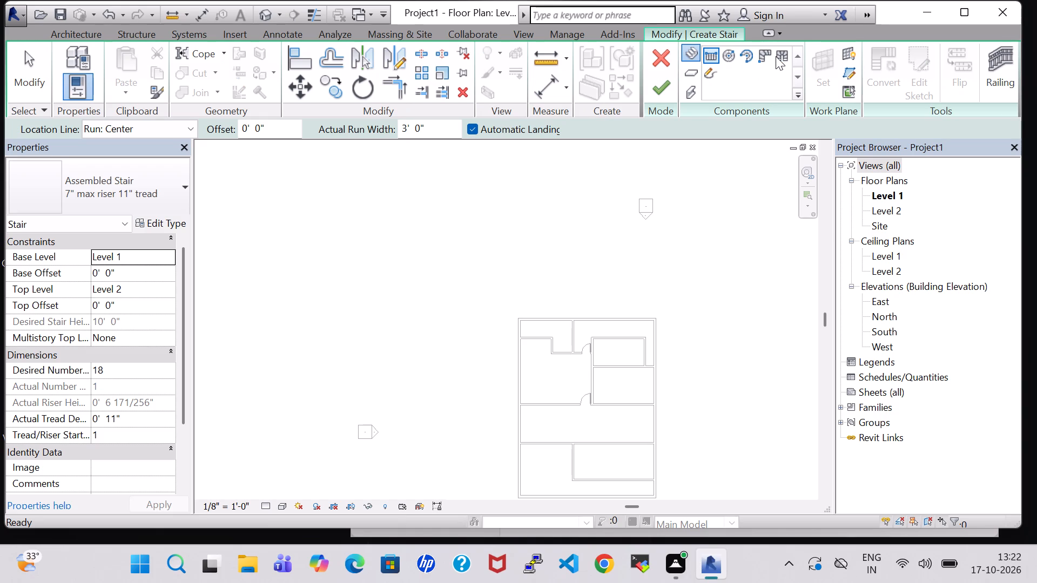
left_click(776, 56)
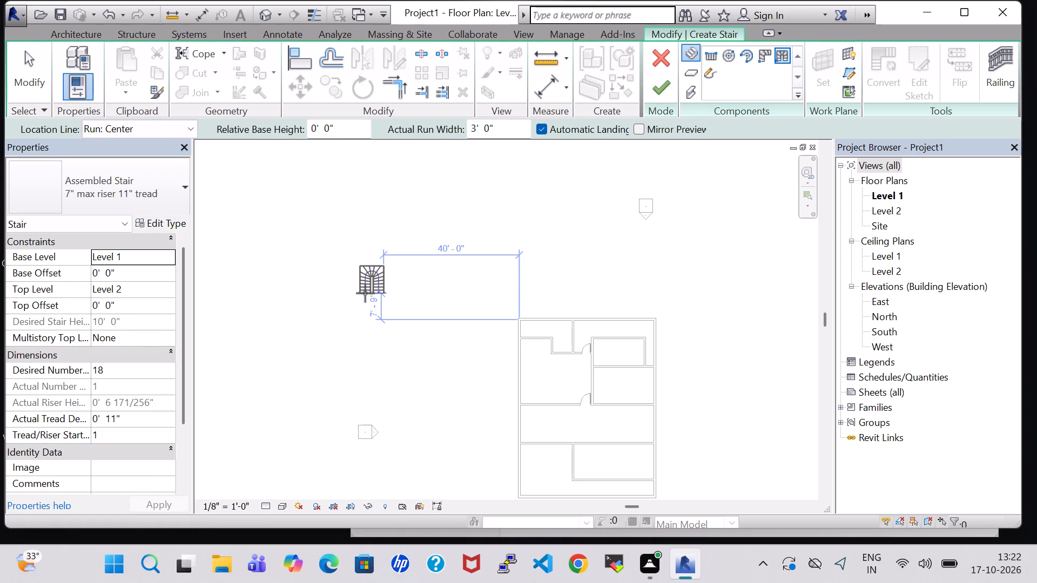
key("space")
key("space")
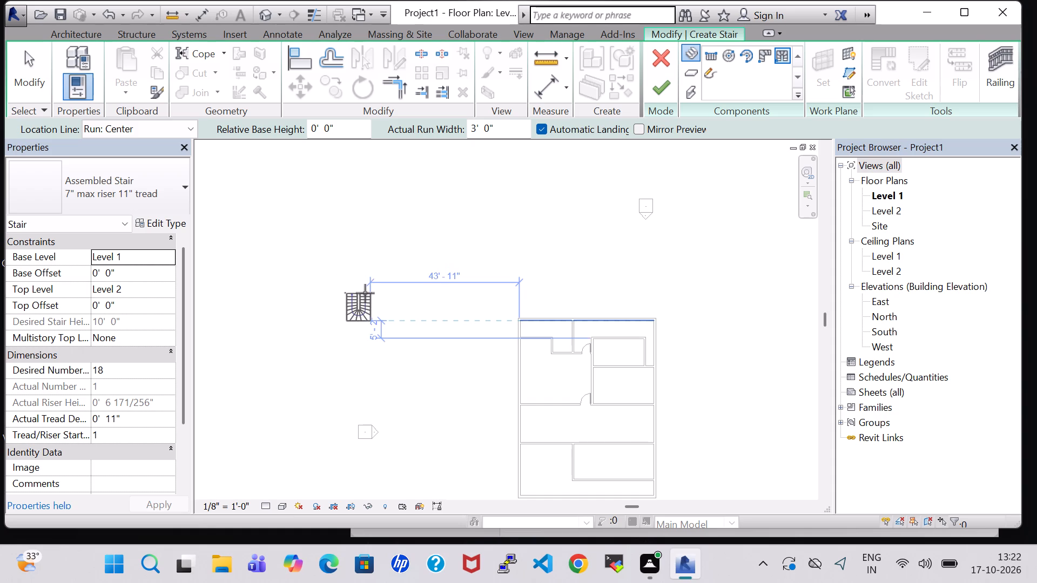
key("space")
scroll(540, 404, "up", 10)
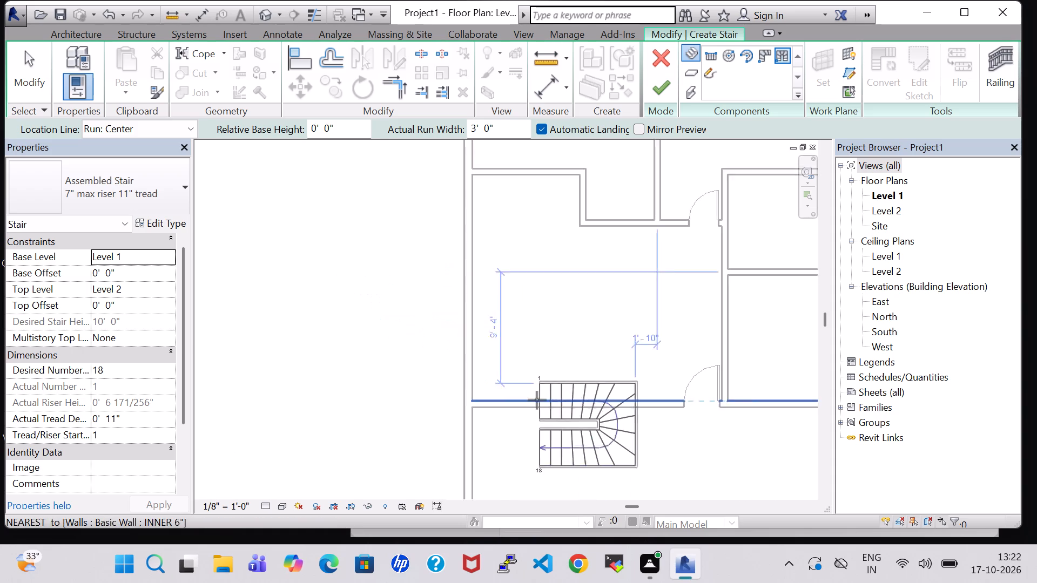
middle_click_drag(526, 438, 506, 231)
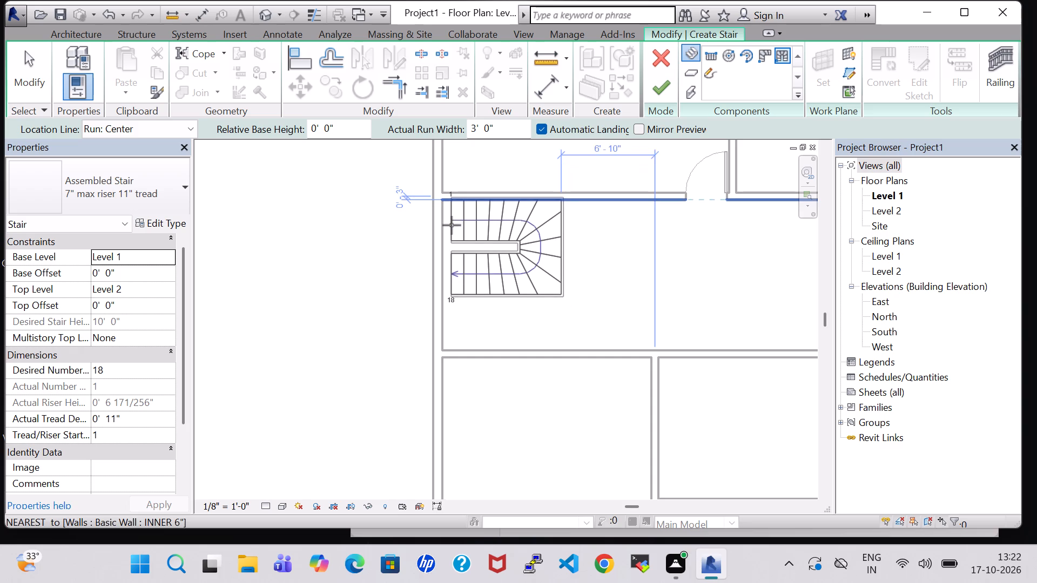
left_click(452, 231)
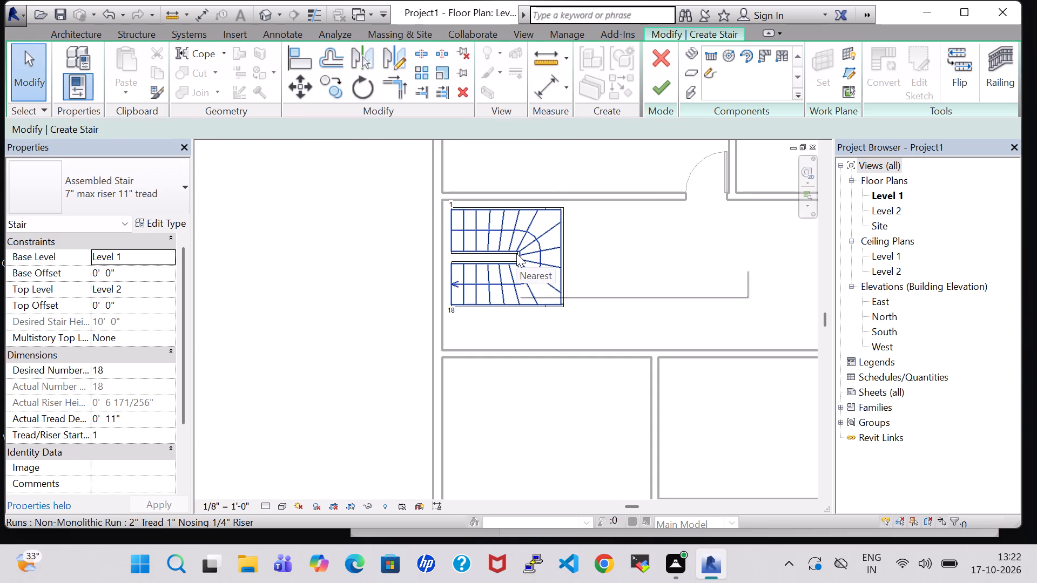
key("Escape")
key("Escape")
left_click(657, 82)
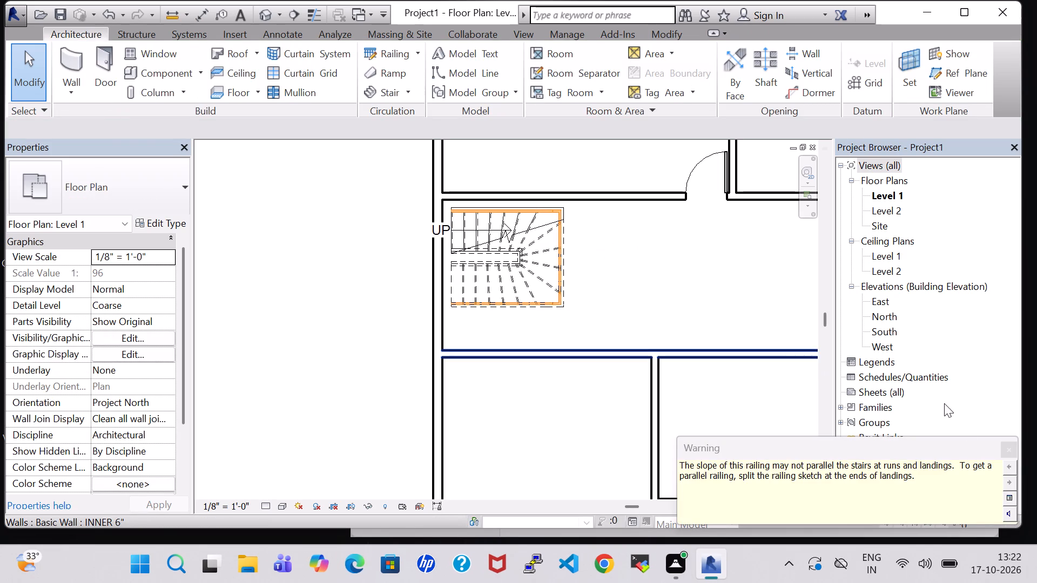
left_click(1010, 454)
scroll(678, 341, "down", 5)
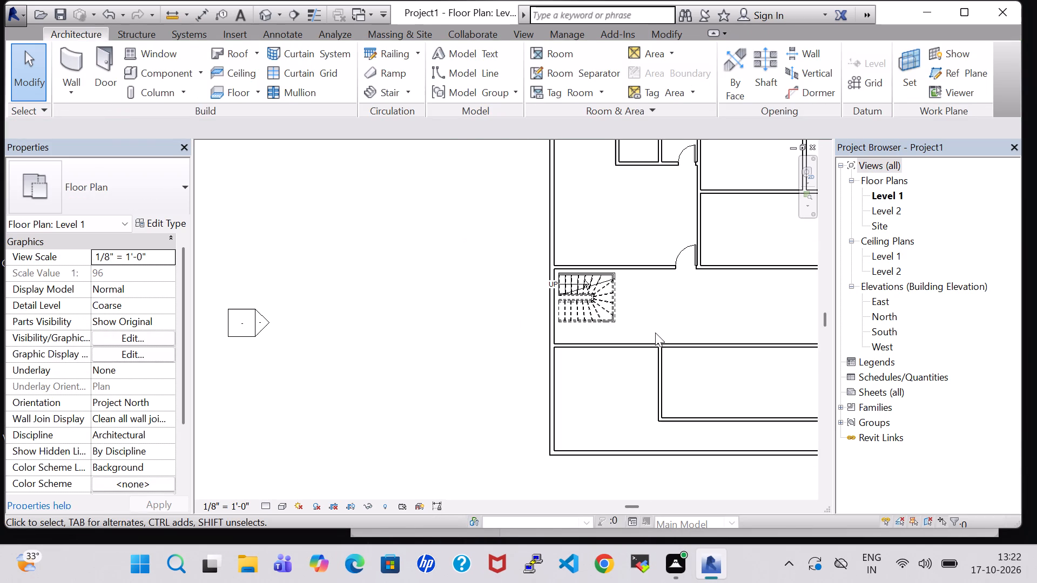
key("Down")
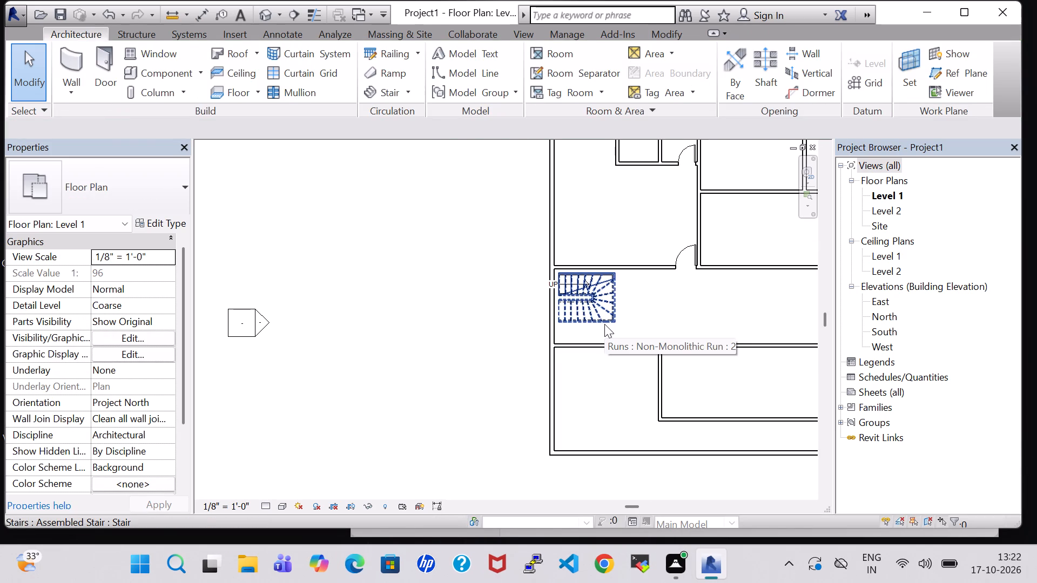
Nudge the U-shape winder stair south and slightly east, clear of the middle room's north and west walls.
key("Down")
left_click(600, 318)
key("Down")
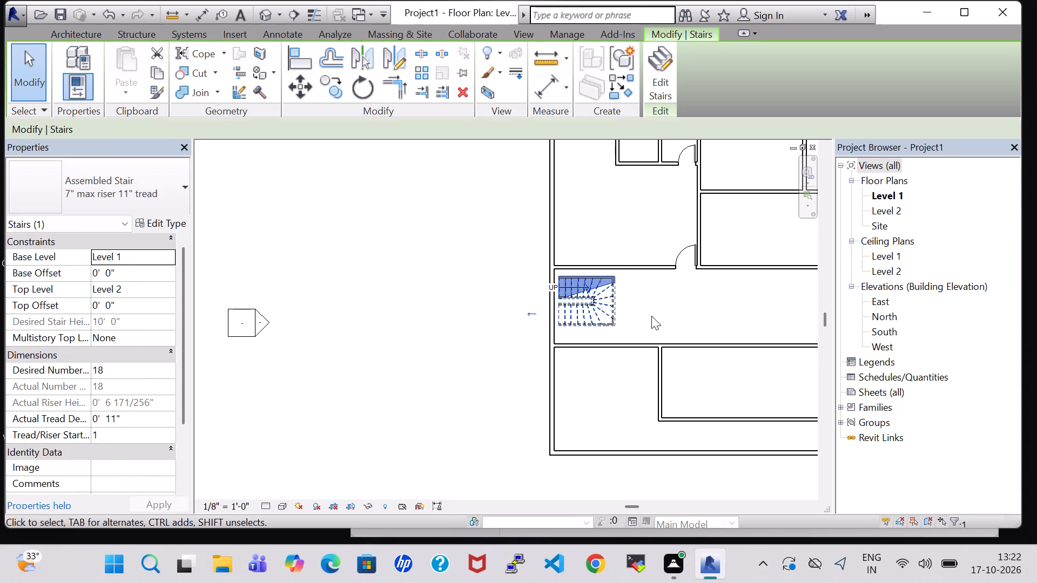
key("Down")
key("Down")
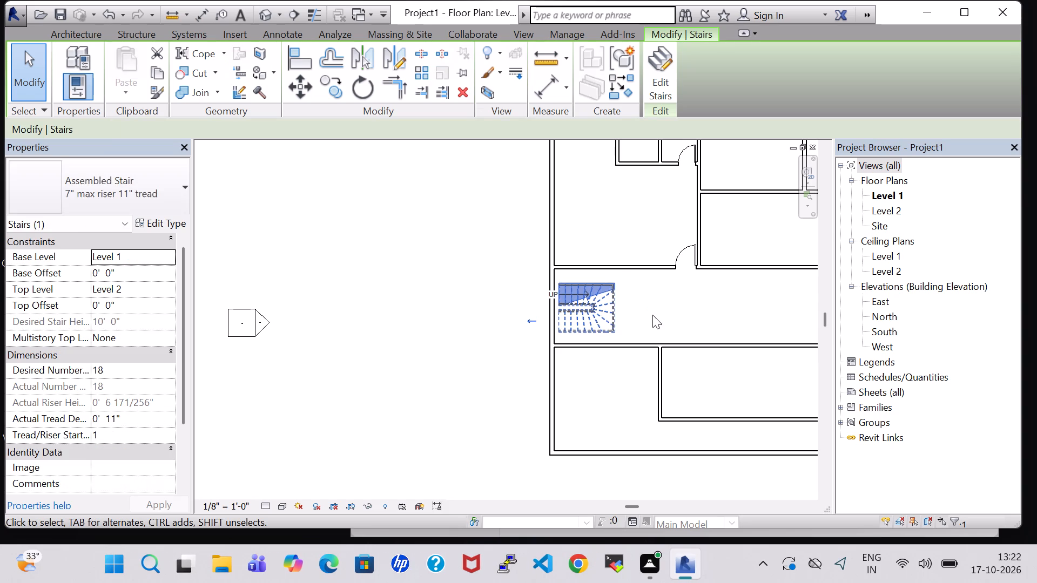
key("Right")
key("Right")
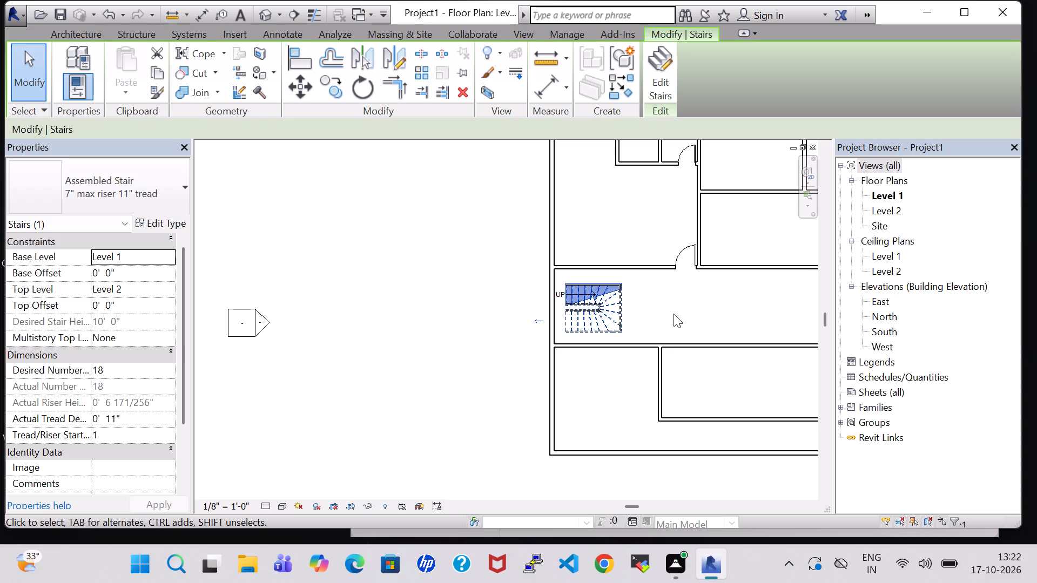
left_click(678, 299)
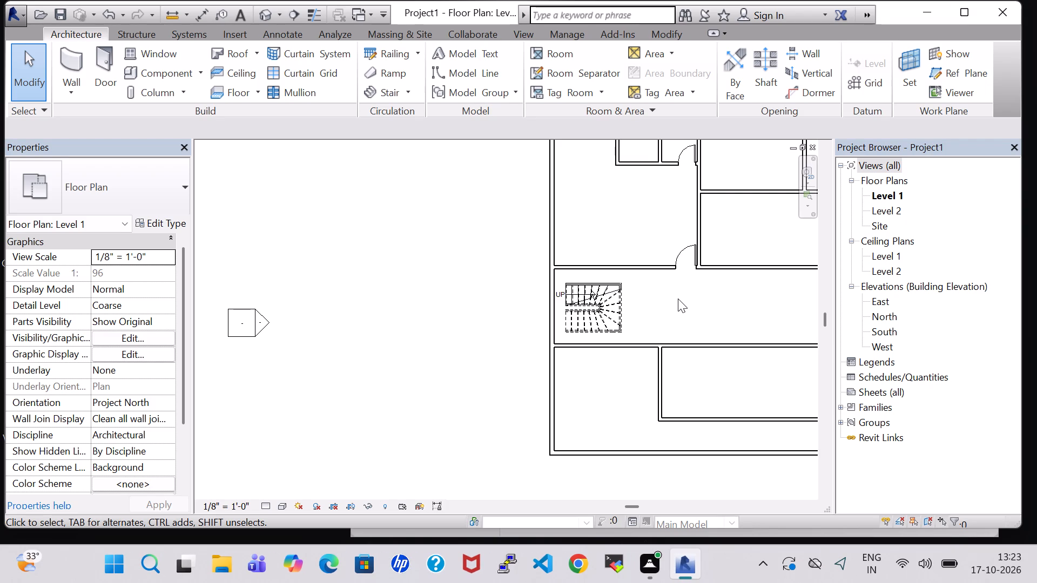
left_click(678, 299)
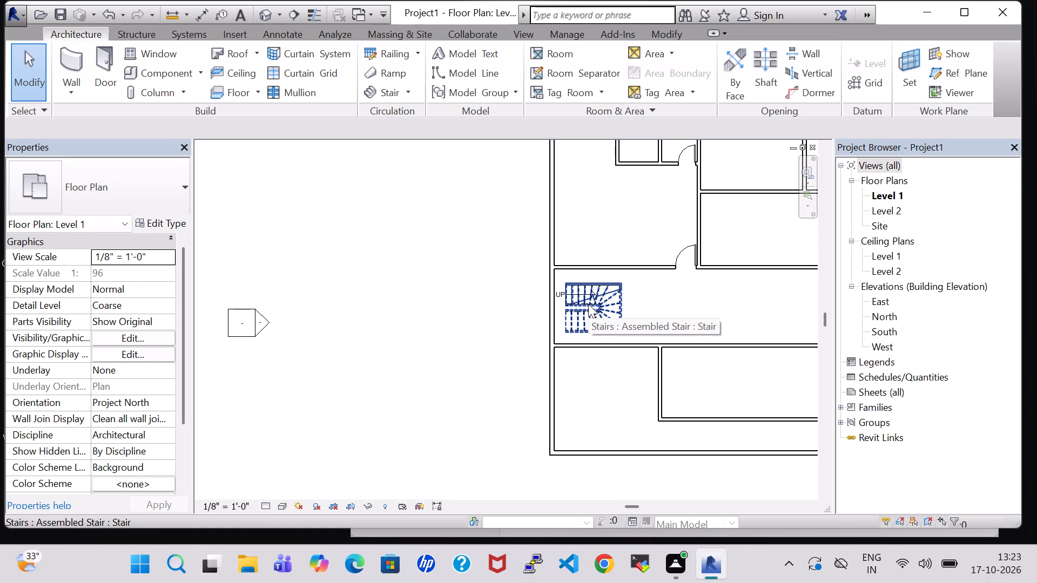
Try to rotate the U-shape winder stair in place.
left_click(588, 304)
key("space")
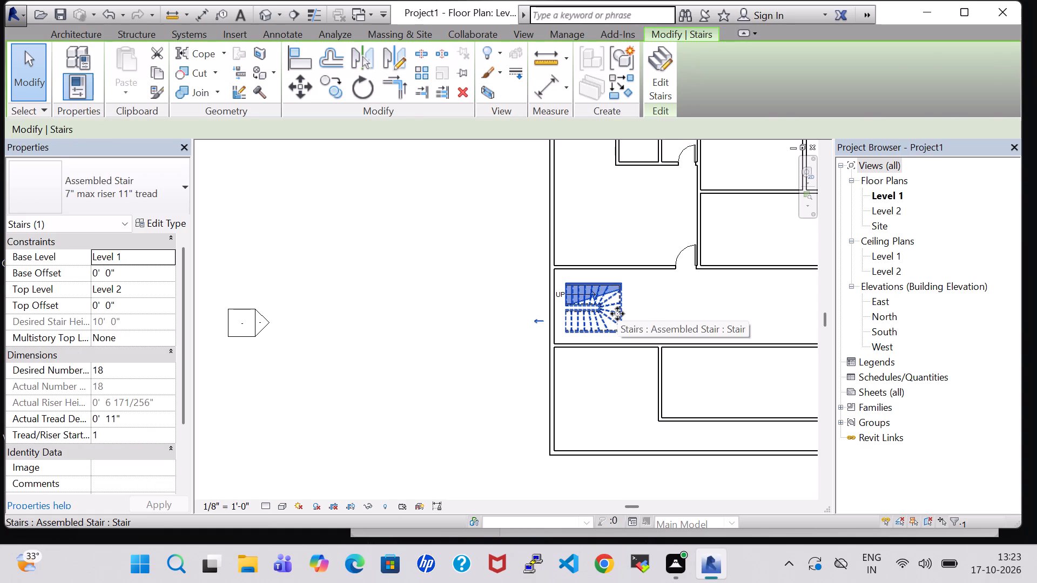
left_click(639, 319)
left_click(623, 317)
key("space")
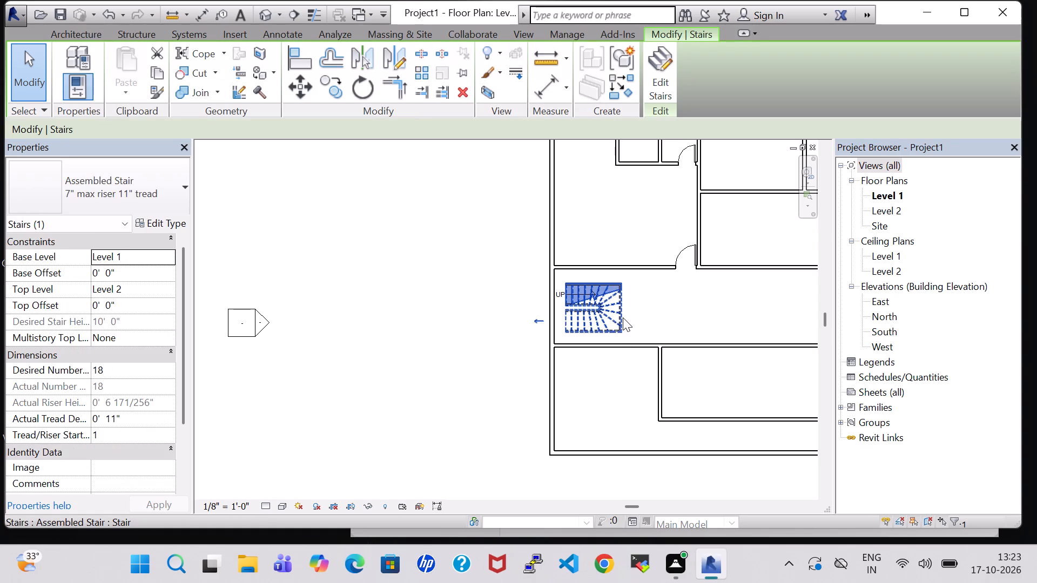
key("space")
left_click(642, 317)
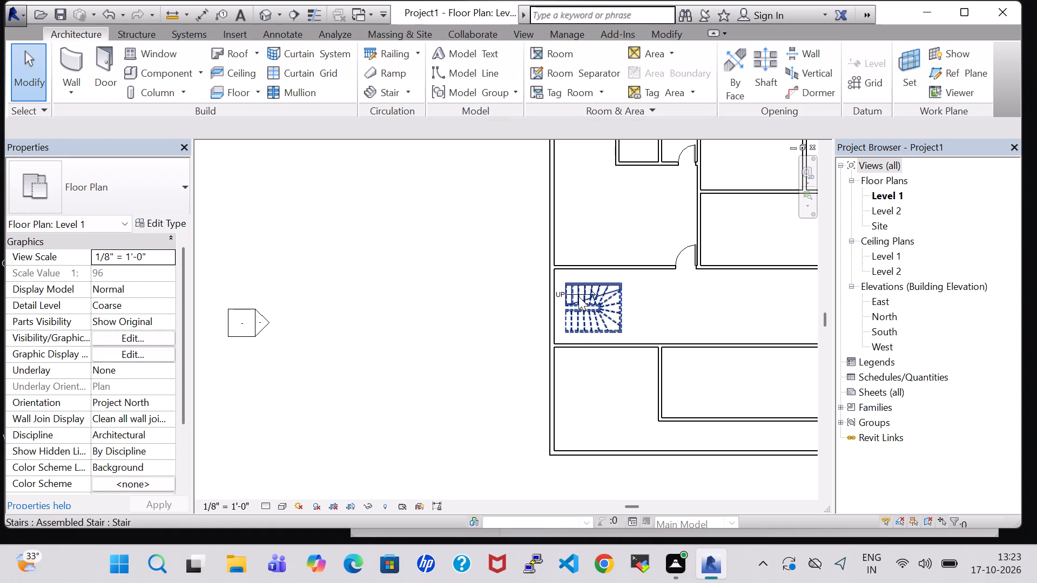
Split the middle room's north wall about 0'-6" and 6'-3" east of the east rooms' west wall, and delete the piece between.
scroll(656, 299, "up", 1)
middle_click_drag(656, 299, 577, 297)
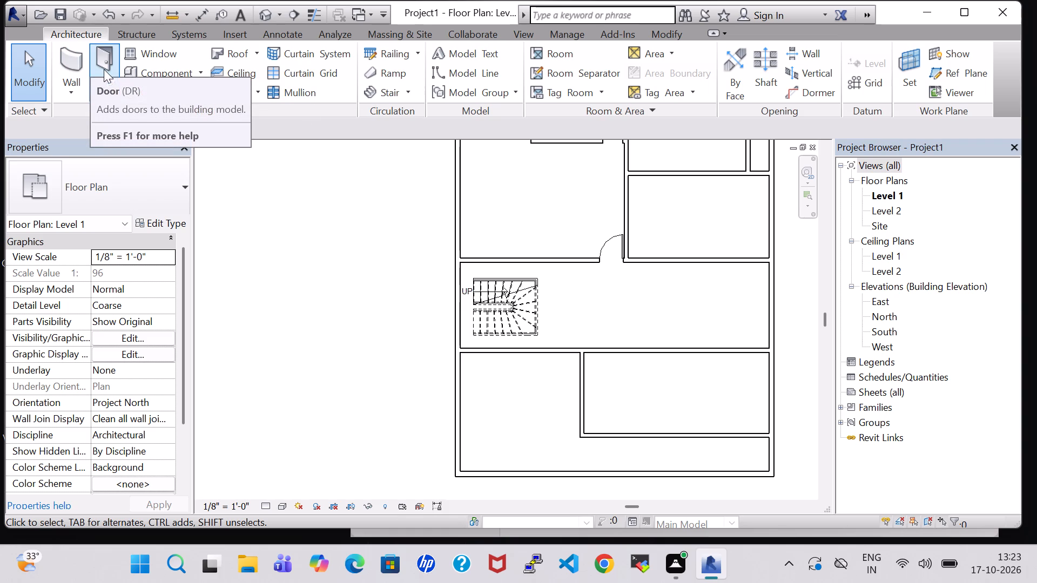
scroll(134, 78, "down", 1)
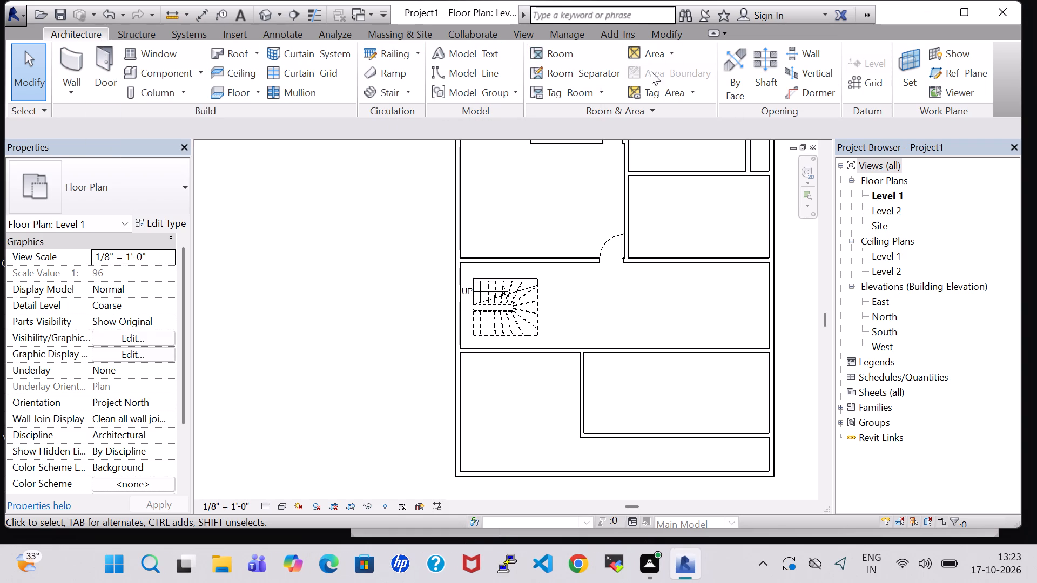
left_click(660, 40)
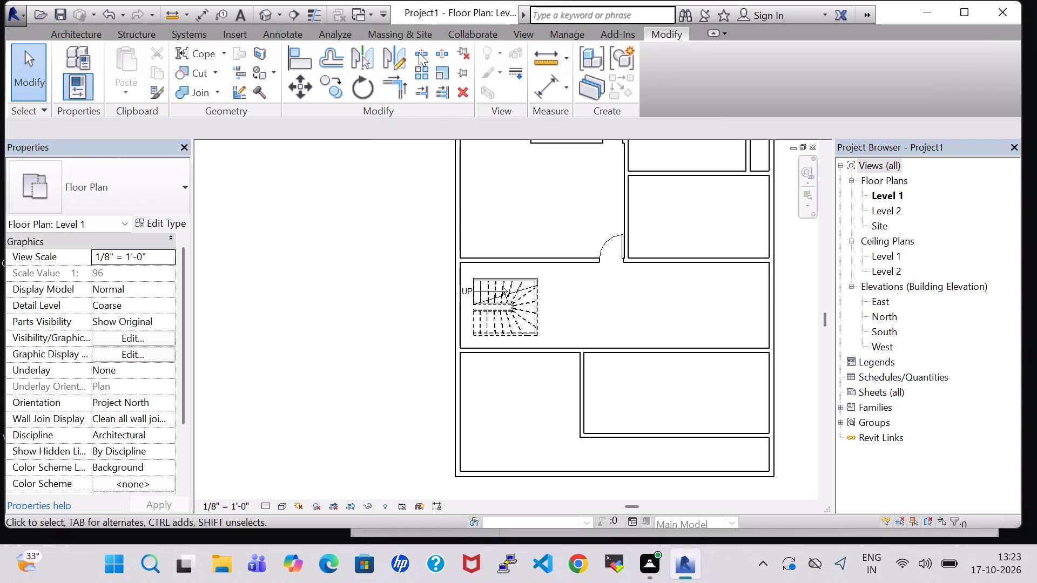
left_click(423, 50)
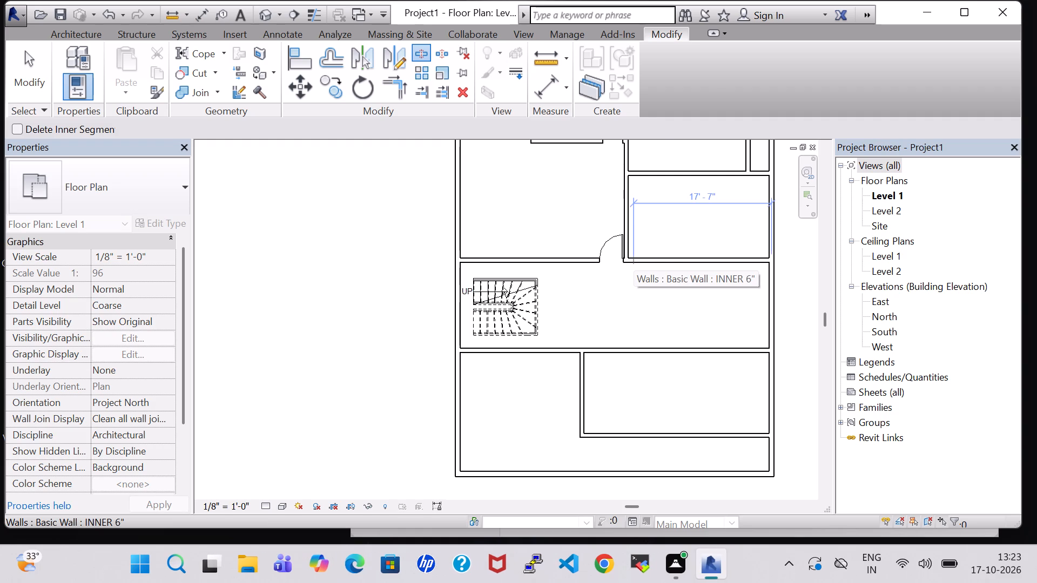
scroll(634, 261, "up", 8)
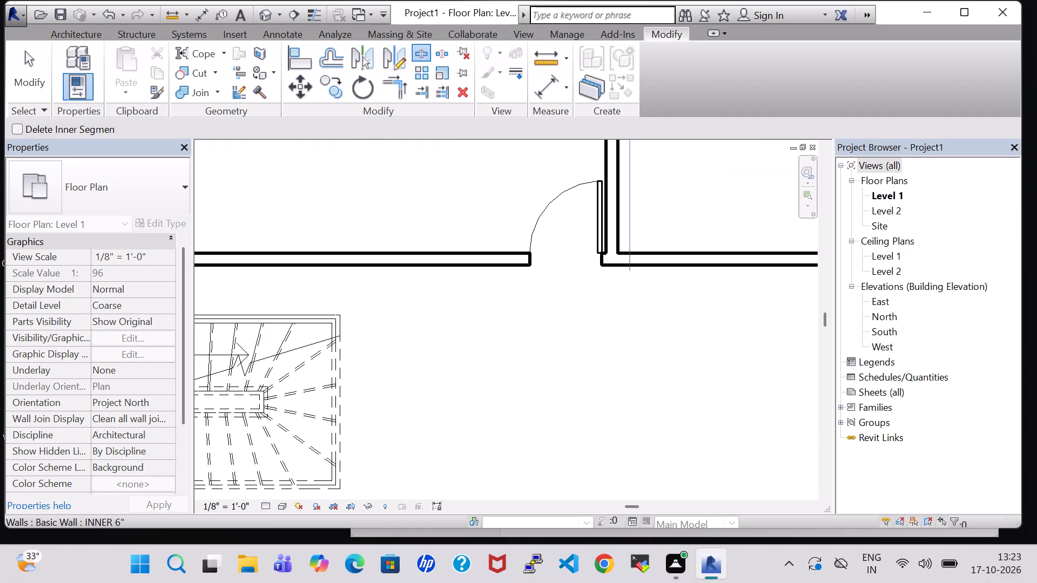
left_click(624, 261)
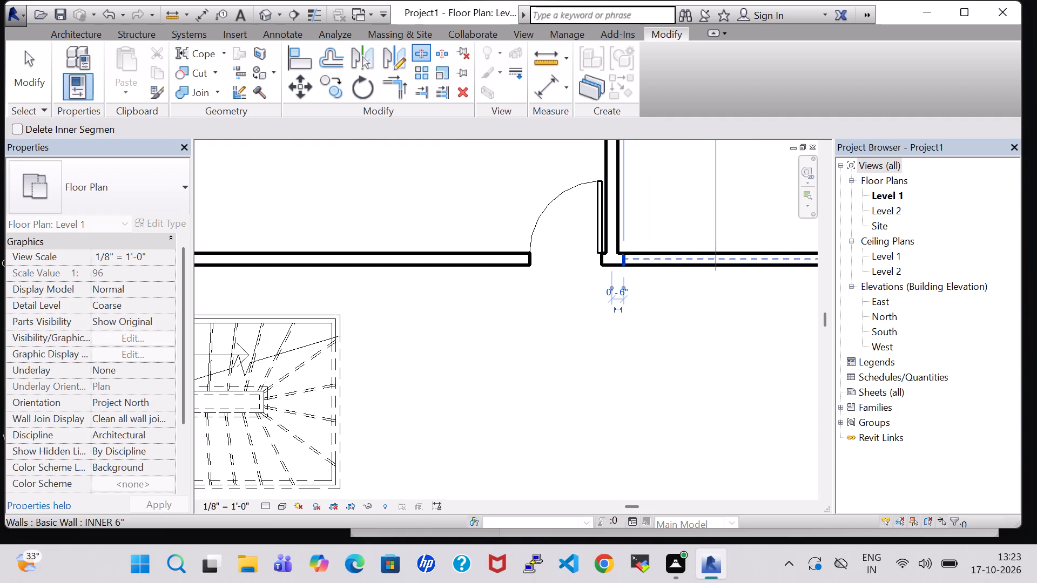
left_click(761, 260)
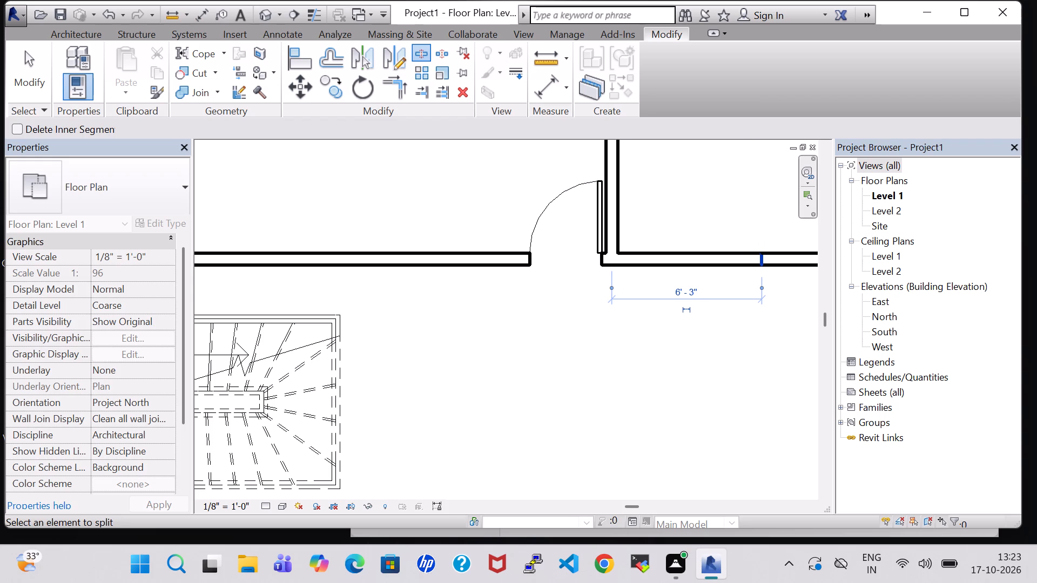
key("Escape")
key("Escape")
left_click(711, 266)
key("Delete")
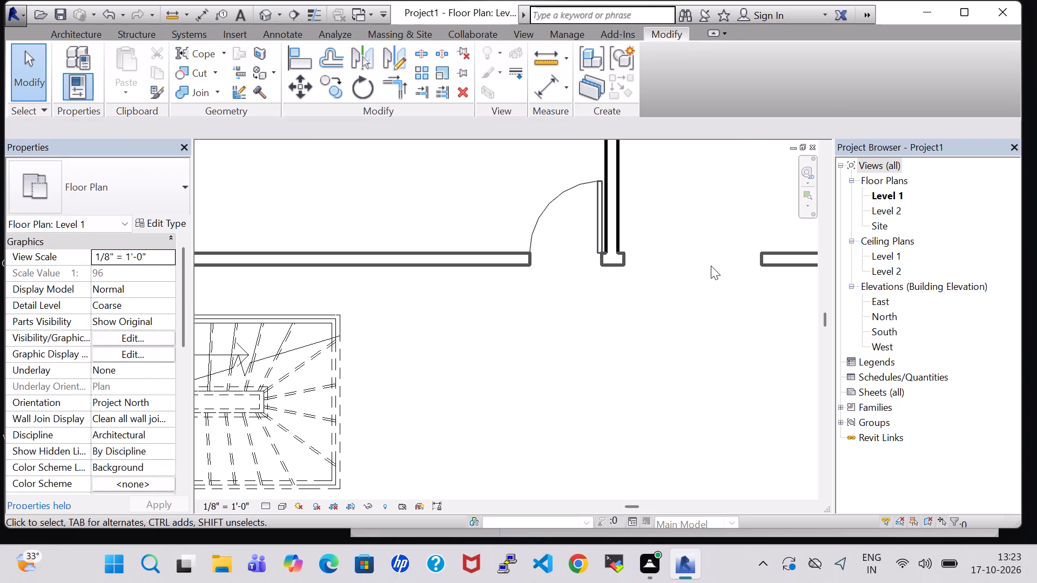
Place a 36" x 84" Single-Flush door in the upper east room's west wall, about 2'-2" from the north partition, swinging into that room.
scroll(711, 268, "down", 6)
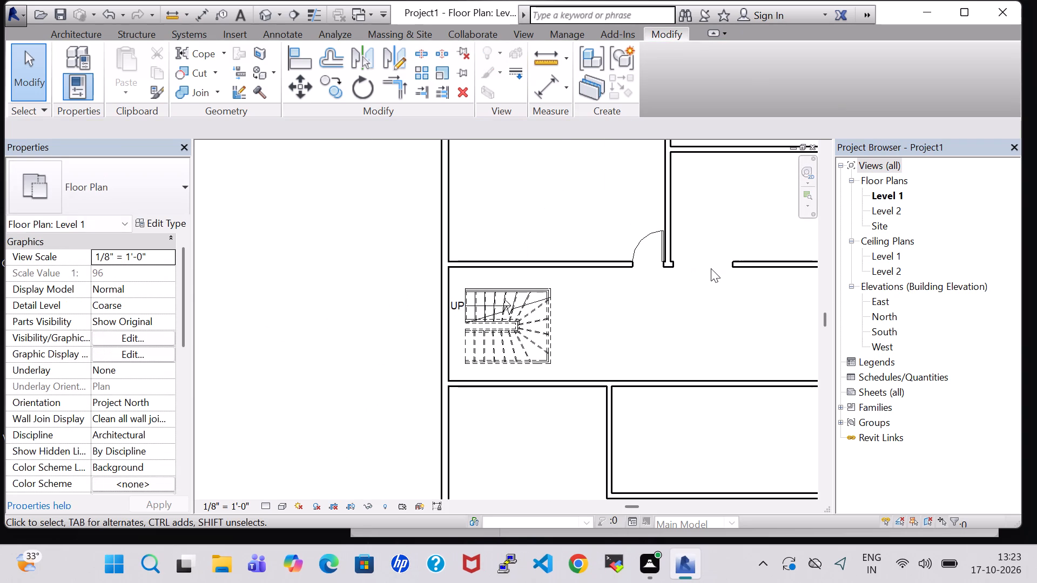
middle_click_drag(711, 268, 614, 270)
scroll(645, 279, "down", 1)
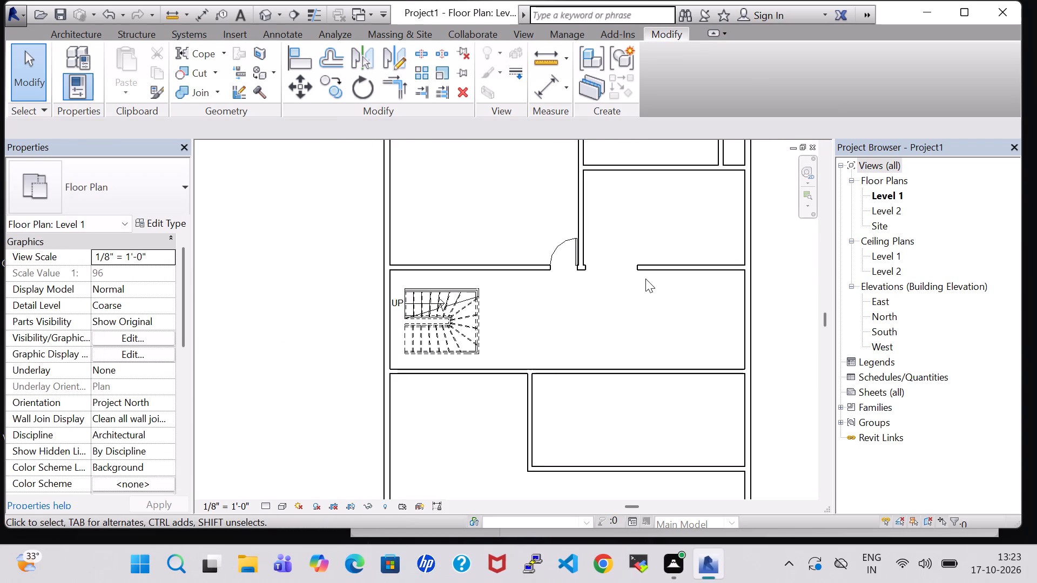
scroll(645, 279, "down", 2)
middle_click_drag(642, 280, 636, 360)
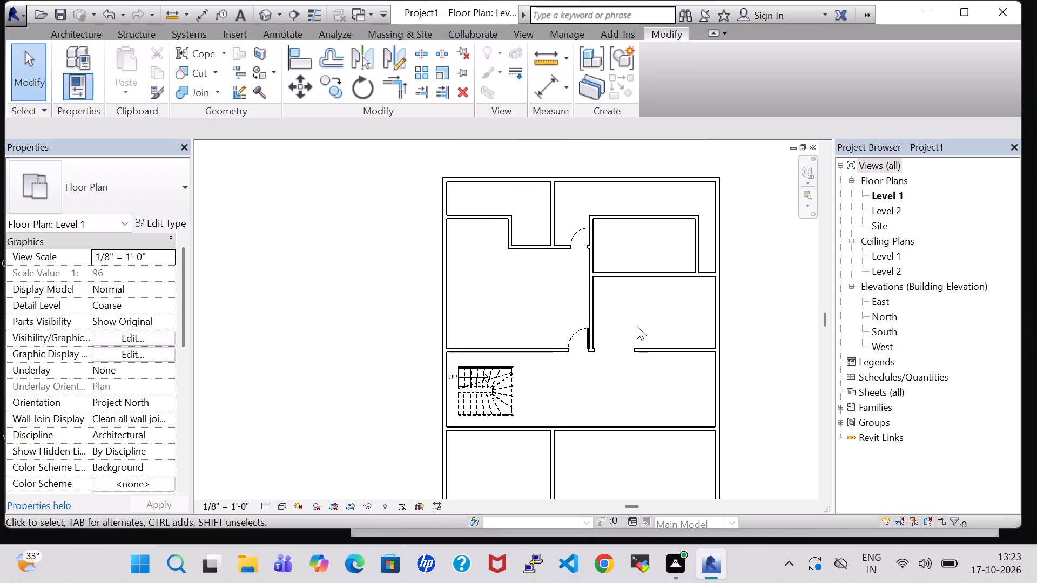
left_click(92, 39)
left_click(106, 58)
left_click(138, 195)
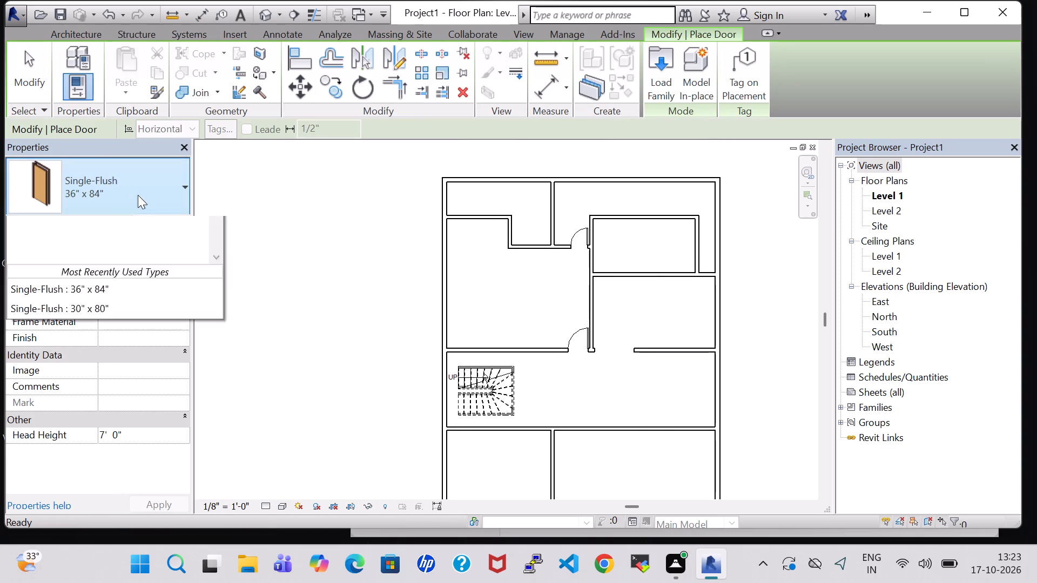
scroll(109, 264, "up", 4)
left_click(113, 267)
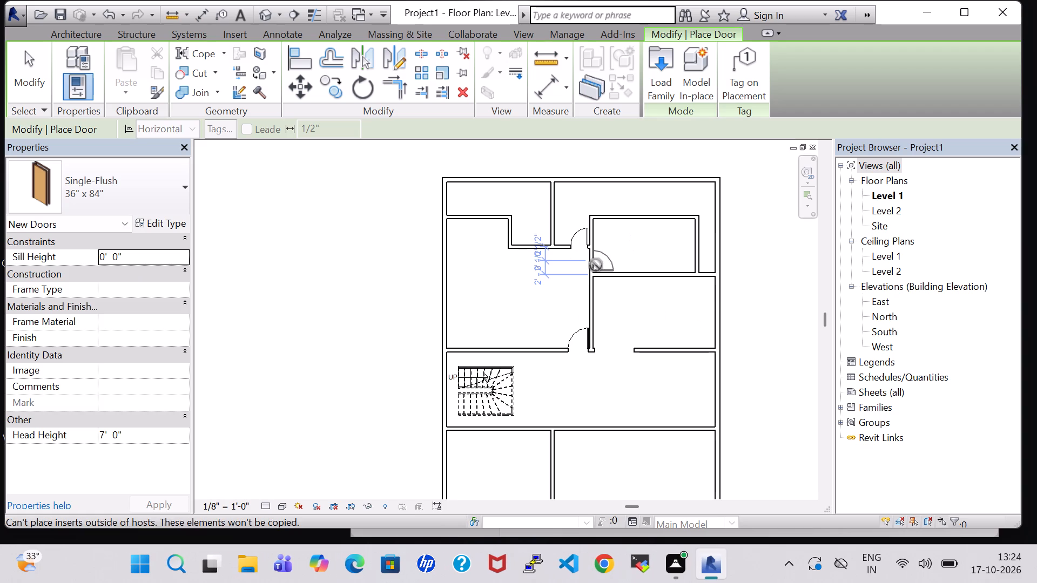
scroll(596, 265, "up", 8)
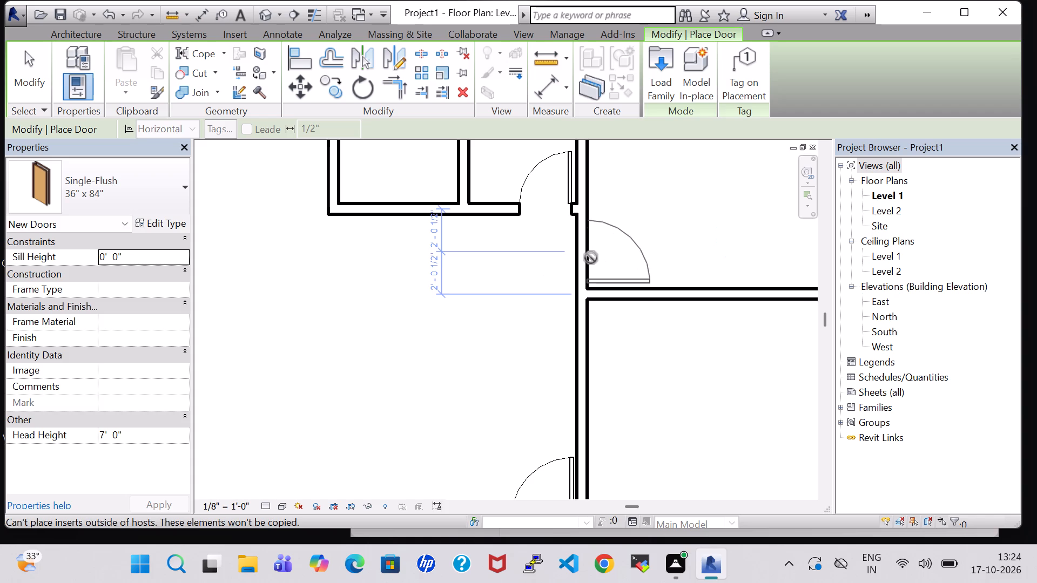
scroll(591, 257, "up", 6)
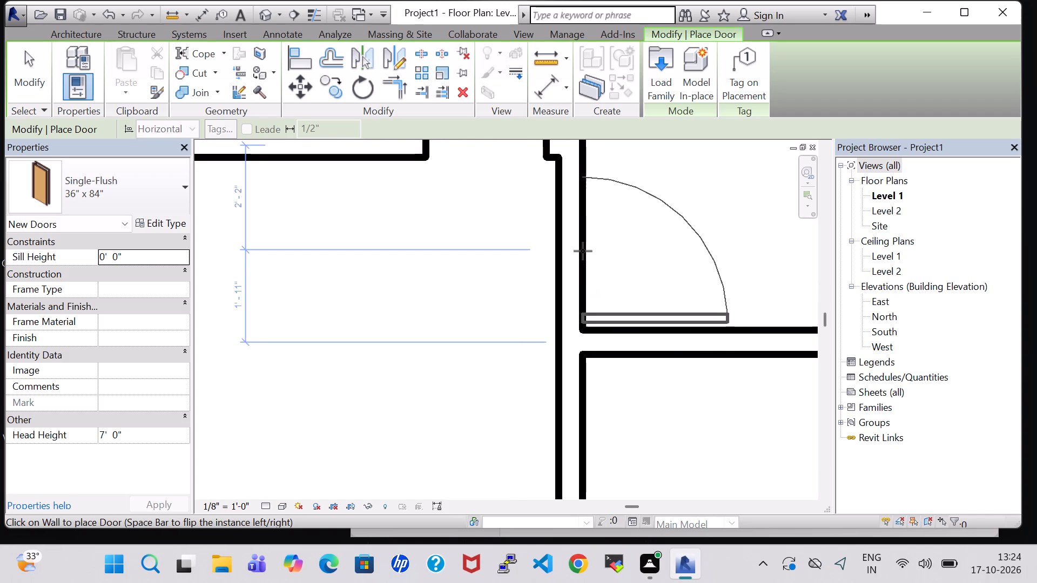
left_click(583, 251)
scroll(583, 259, "down", 14)
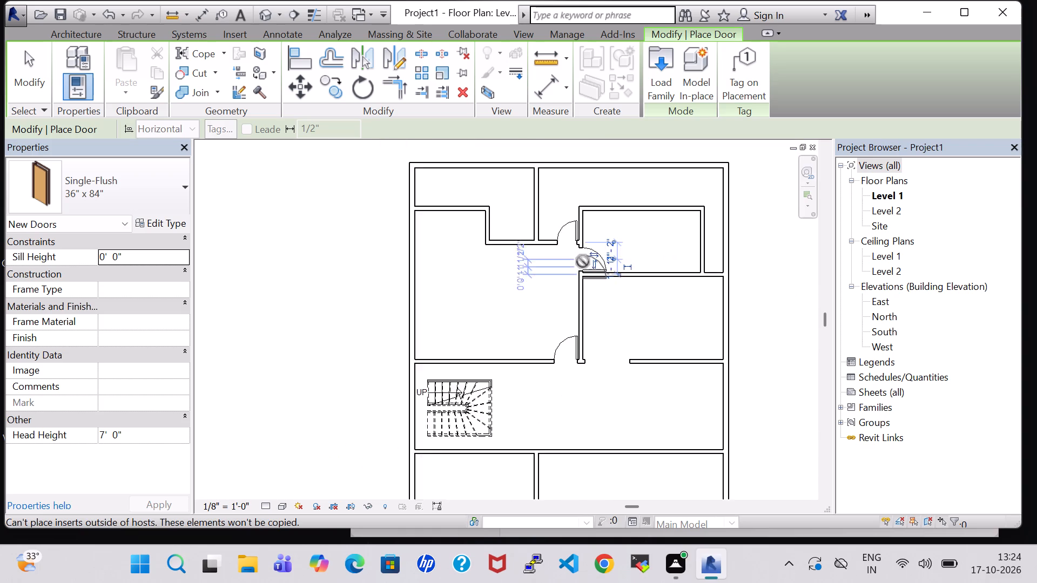
scroll(583, 261, "down", 2)
key("Escape")
key("Escape")
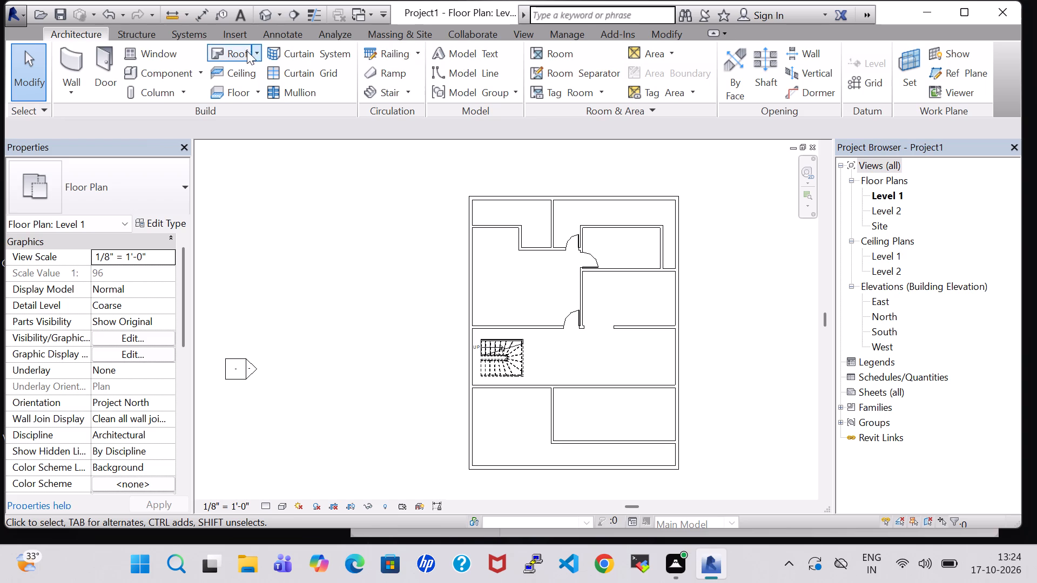
Split the middle room's south wall opposite the north opening and delete the segment, leaving an opening about 7'-3" wide.
left_click(660, 31)
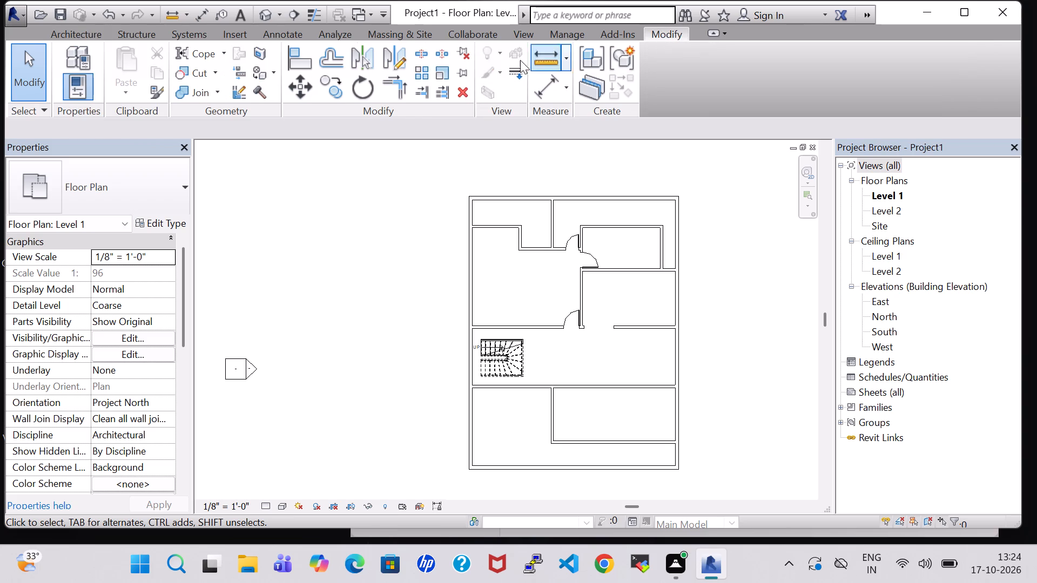
left_click(429, 56)
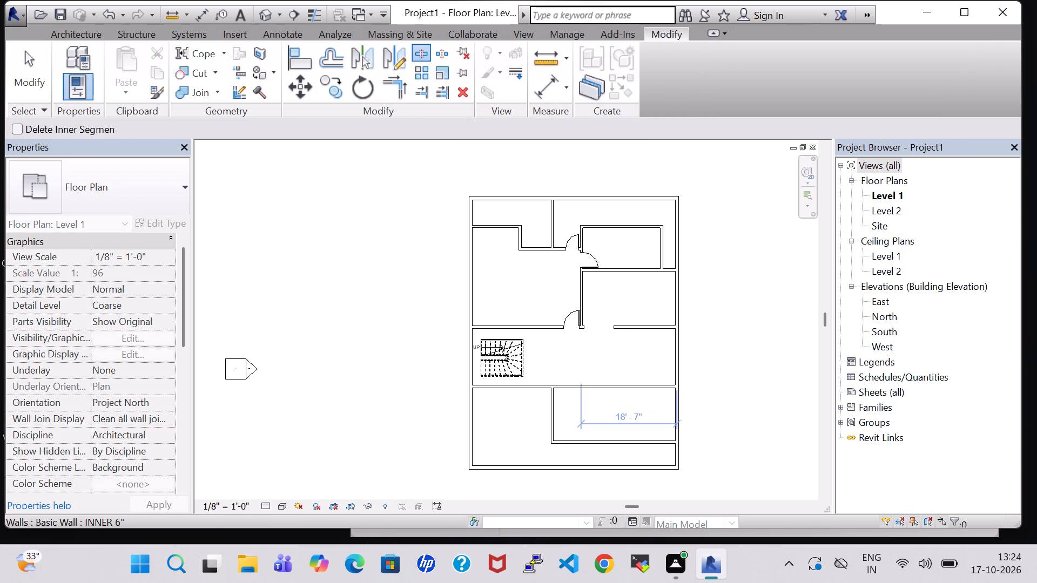
left_click(577, 383)
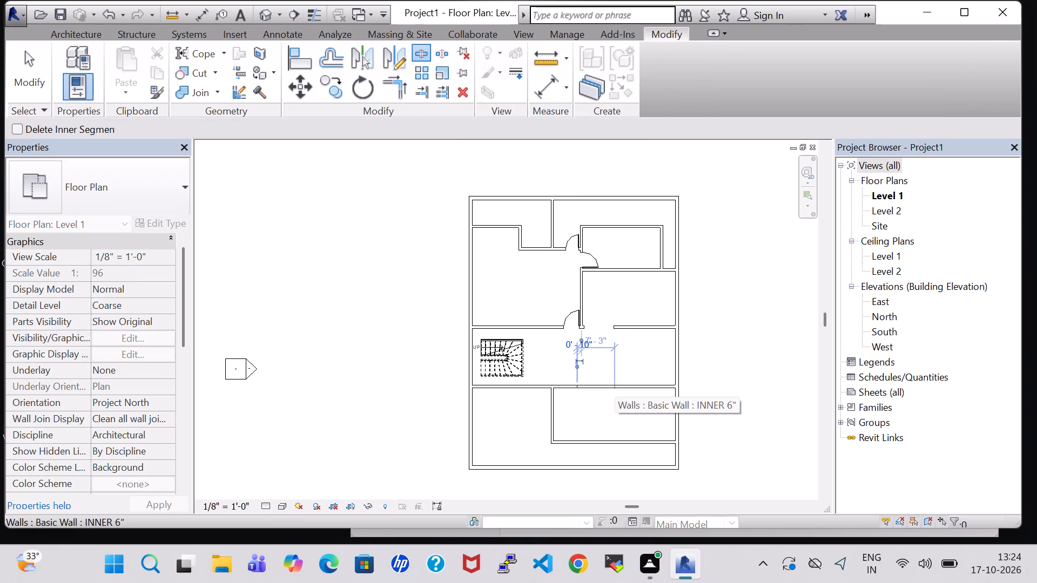
left_click(615, 387)
key("Escape")
key("Escape")
left_click(603, 388)
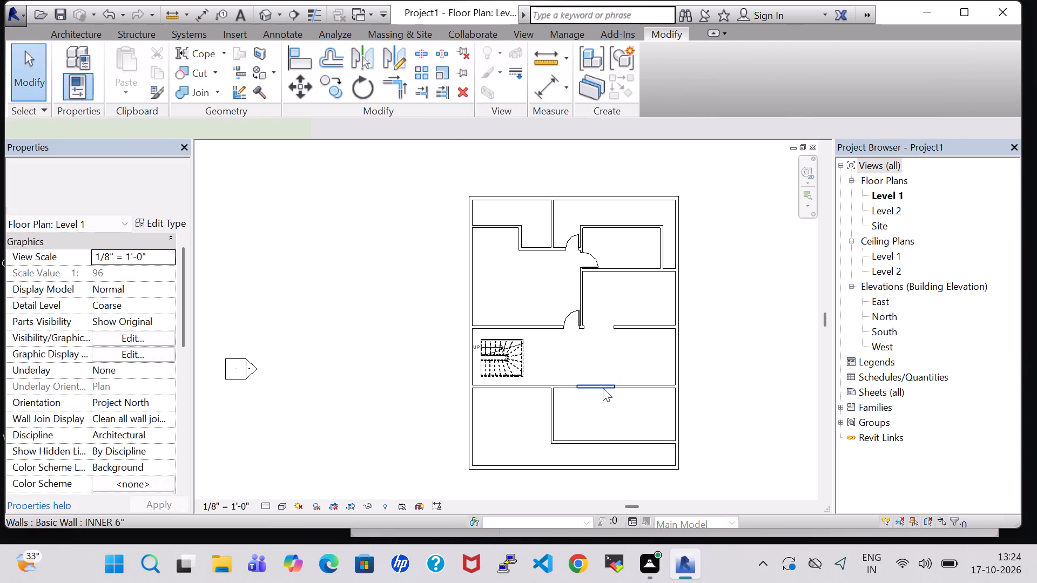
key("Delete")
left_click(755, 397)
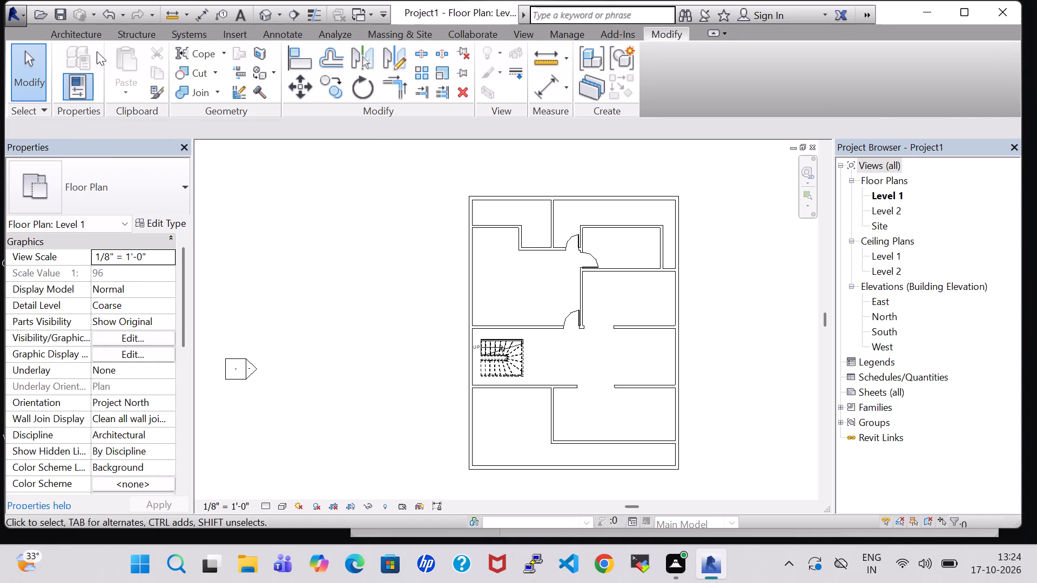
Place a 36" x 84" Single-Flush door in the southeast room's west wall, about 2'-0" below the north wall, hinged north and swinging in.
left_click(82, 36)
left_click(104, 70)
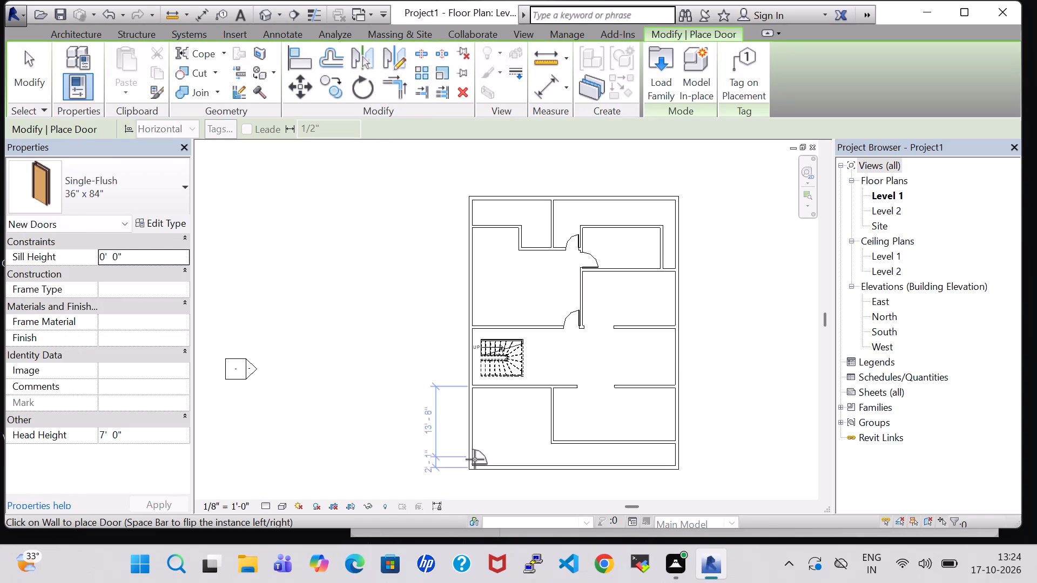
scroll(562, 406, "up", 7)
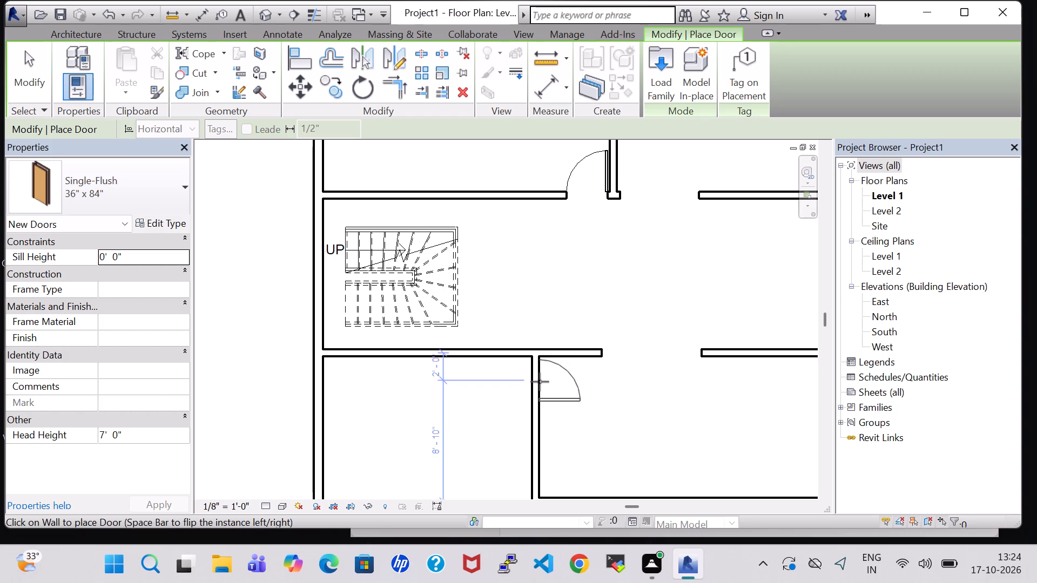
key("space")
scroll(540, 382, "up", 3)
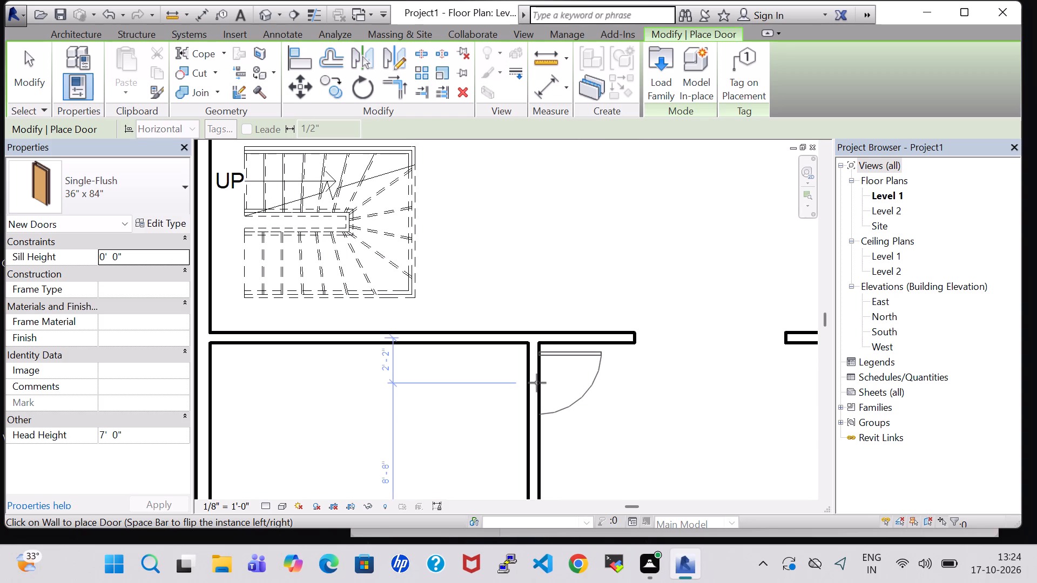
left_click(536, 380)
scroll(567, 314, "up", 1)
scroll(567, 315, "down", 6)
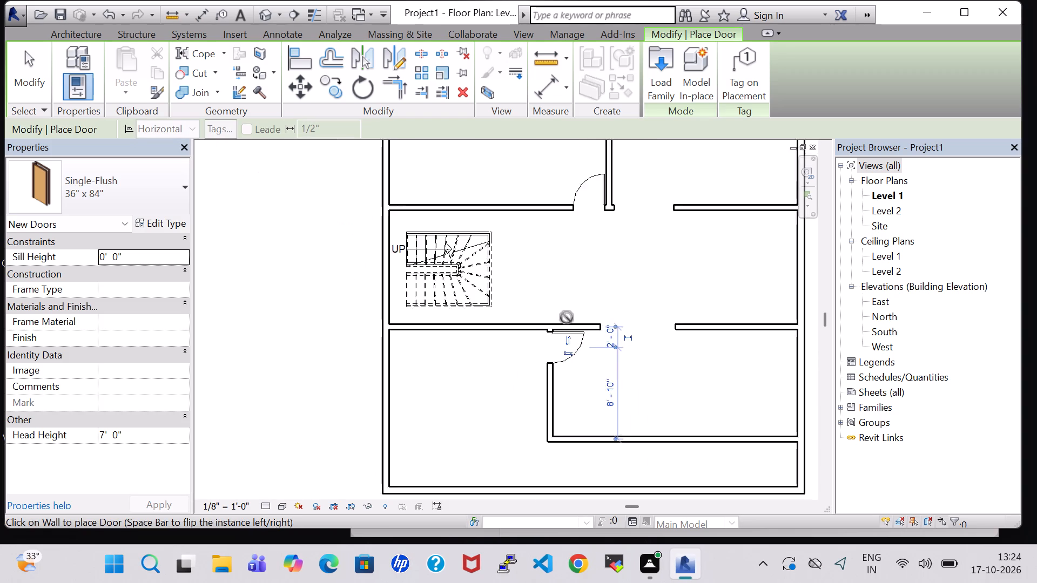
scroll(567, 317, "down", 3)
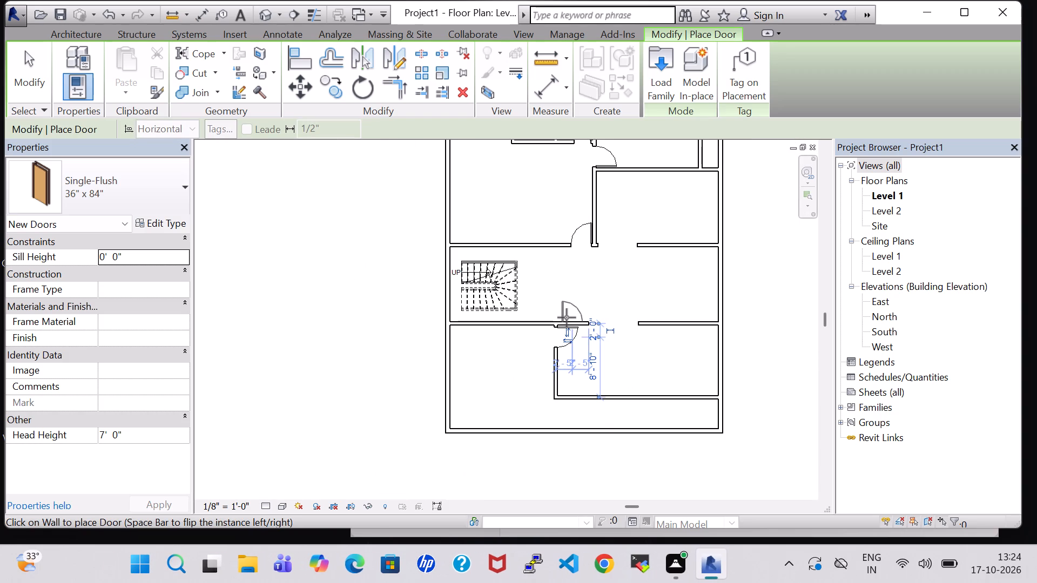
Split the south exterior wall with a gap about 15'-7" from the west wall and delete the segment west of the split.
key("Escape")
key("Escape")
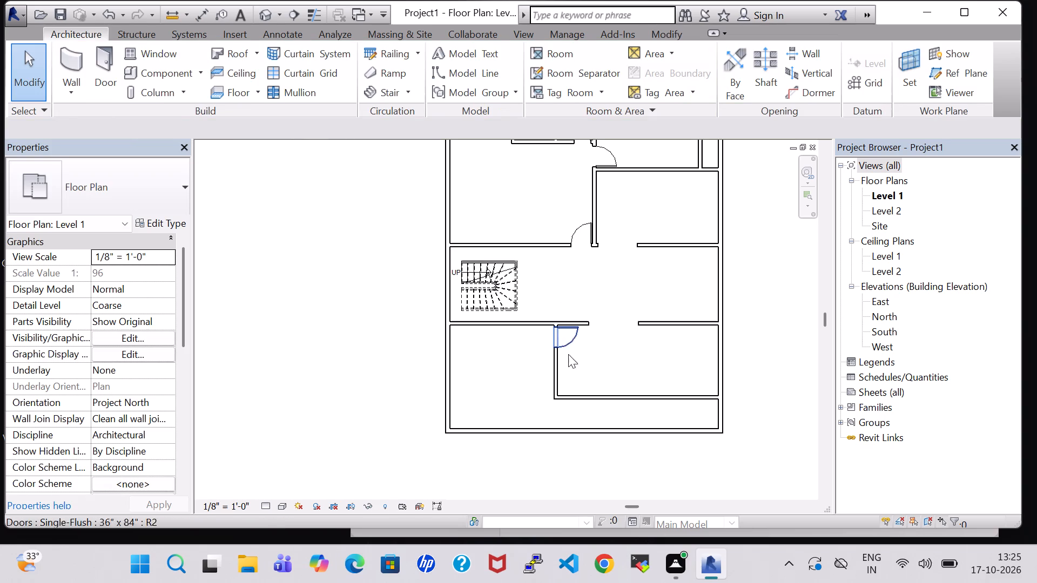
left_click(671, 37)
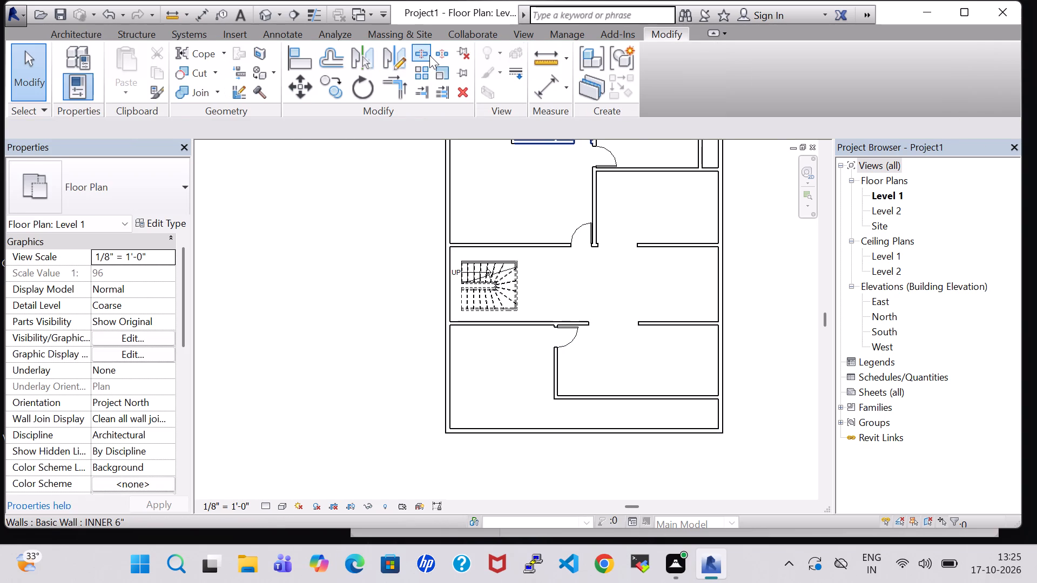
left_click(436, 55)
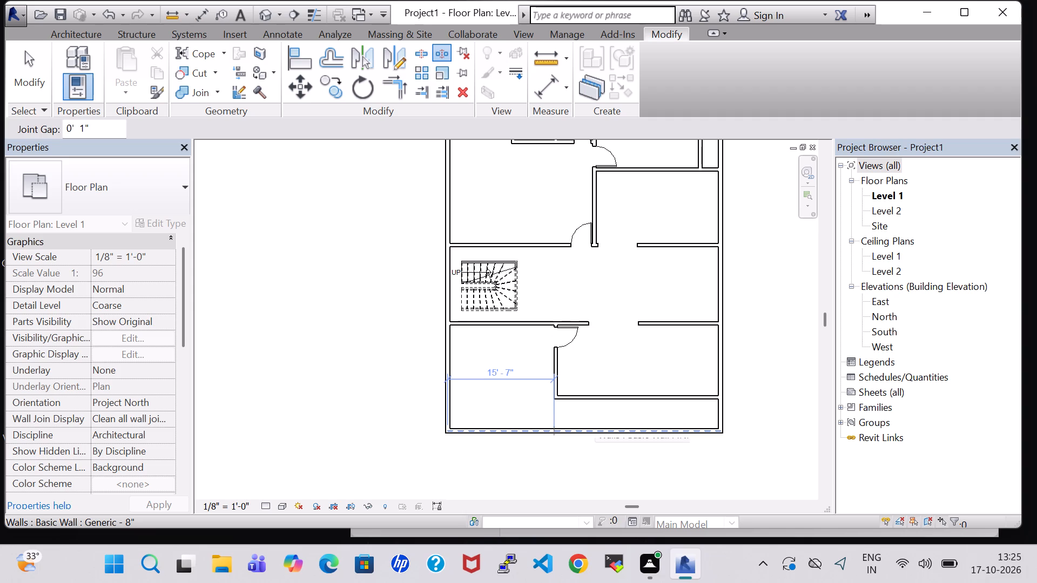
left_click(554, 428)
key("Escape")
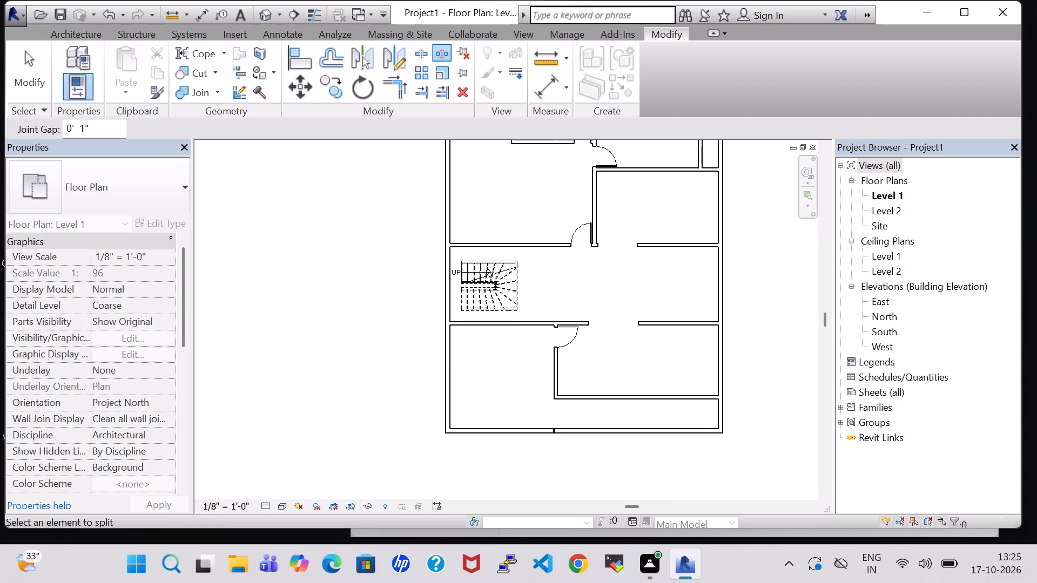
key("Escape")
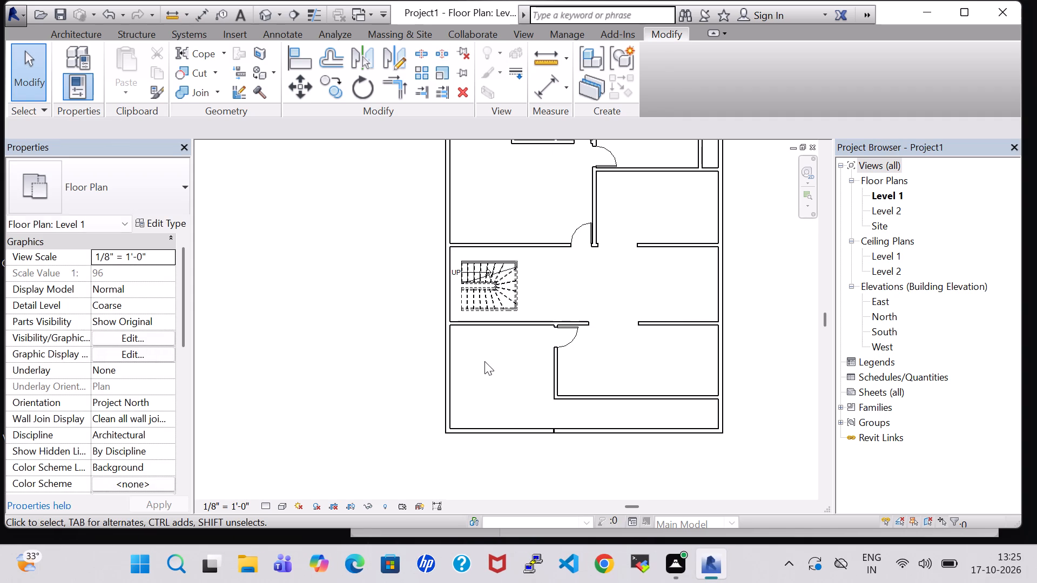
left_click(525, 438)
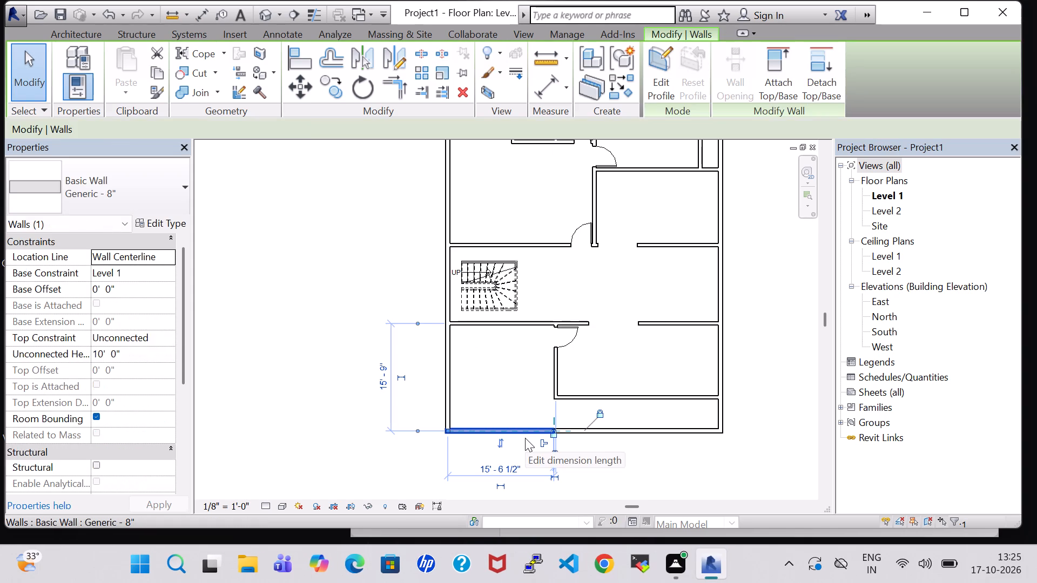
key("Delete")
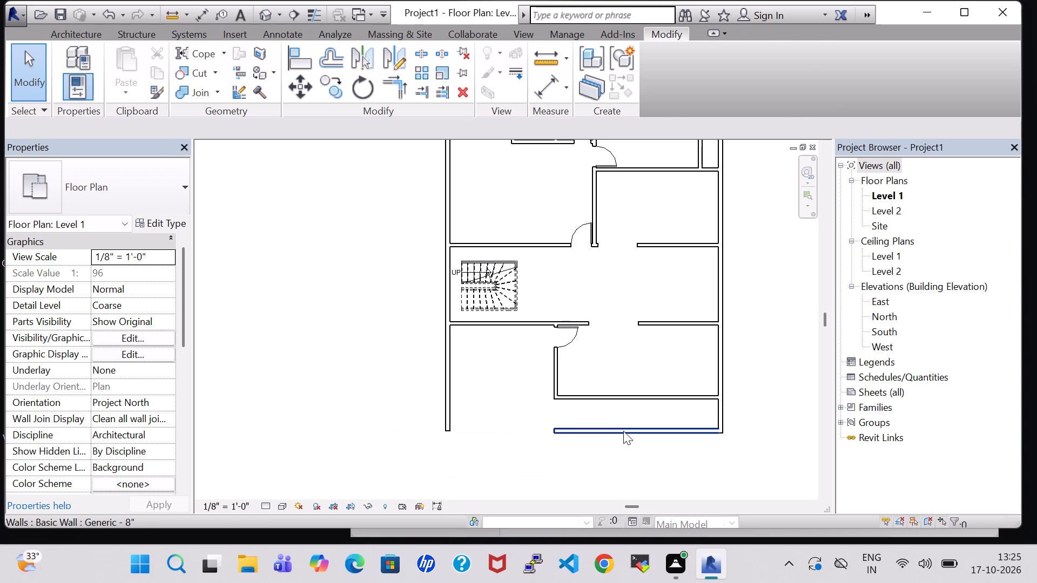
Set the remaining south exterior wall's Unconnected Height to 5'-0".
left_click(623, 431)
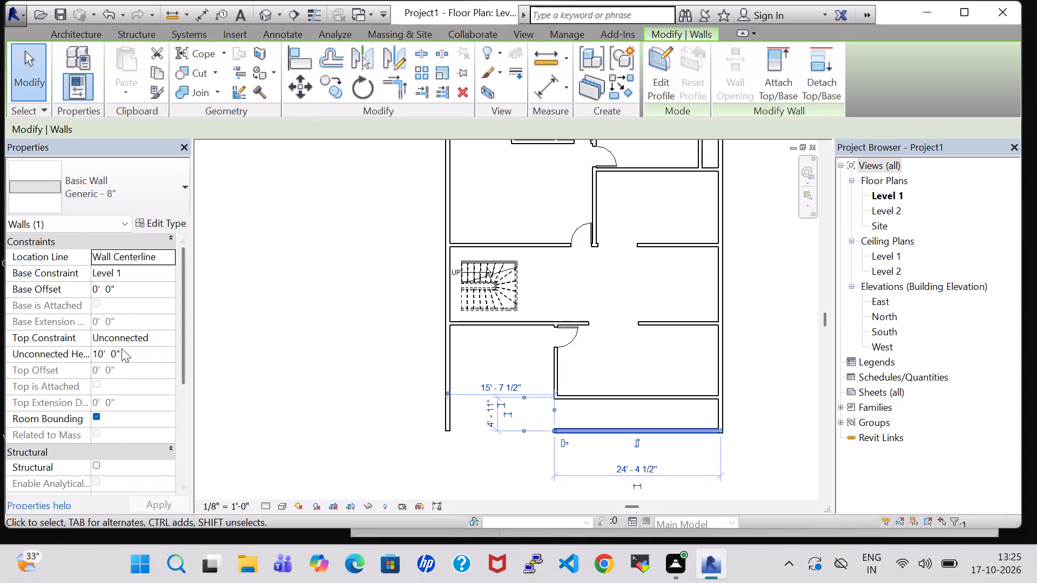
left_click(103, 352)
left_click(103, 352)
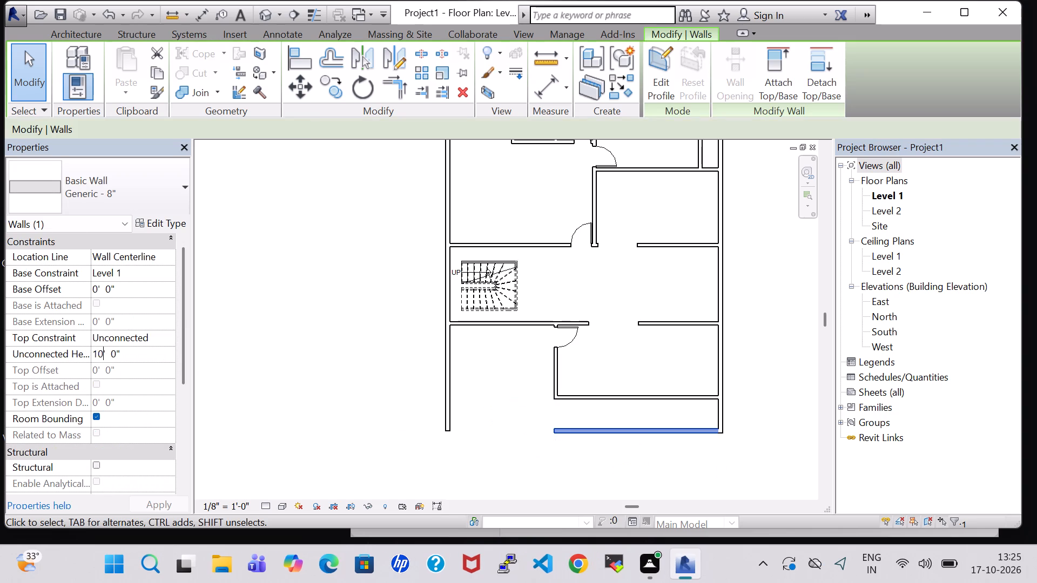
key("BackSpace")
key("BackSpace")
key("5")
left_click(164, 503)
left_click(756, 419)
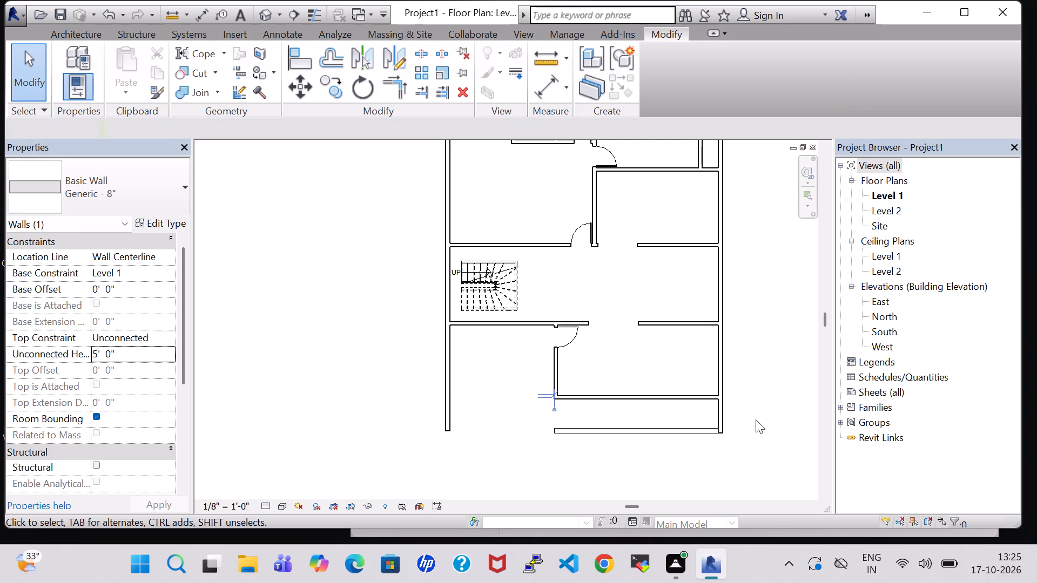
Split the east exterior wall with a gap at the southeast room's south wall, about 4'-10 1/2" north of the south exterior wall.
left_click(447, 55)
scroll(726, 406, "up", 6)
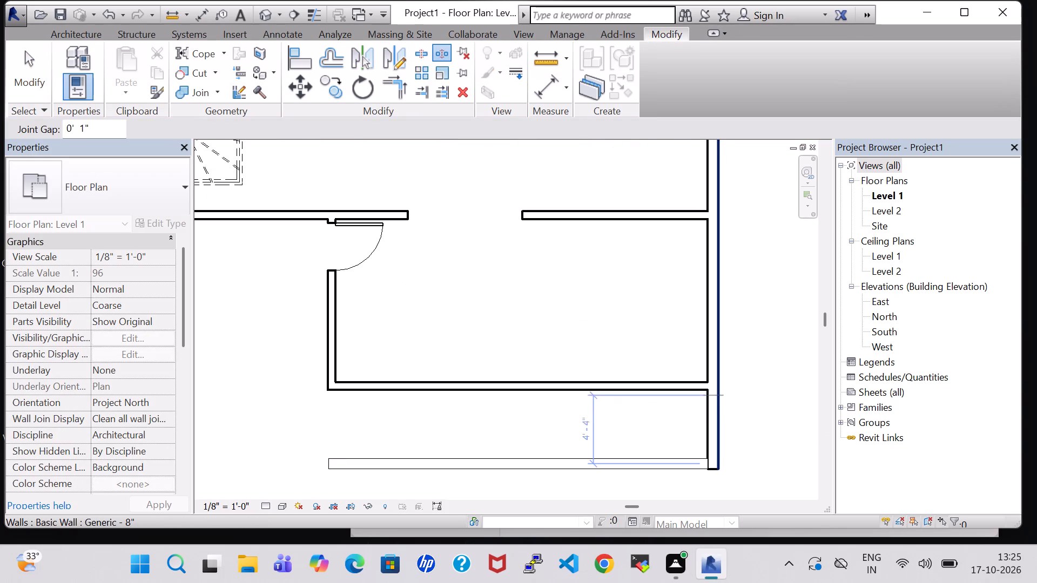
left_click(722, 393)
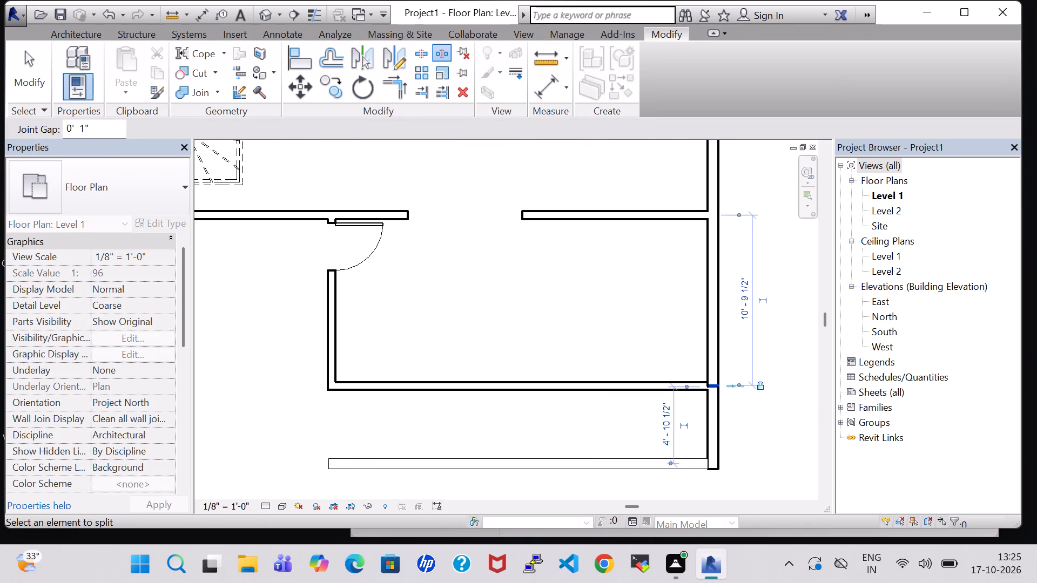
key("Escape")
key("Escape")
Set the Unconnected Height of the east exterior wall's short southern segment to 5'-0".
left_click(720, 406)
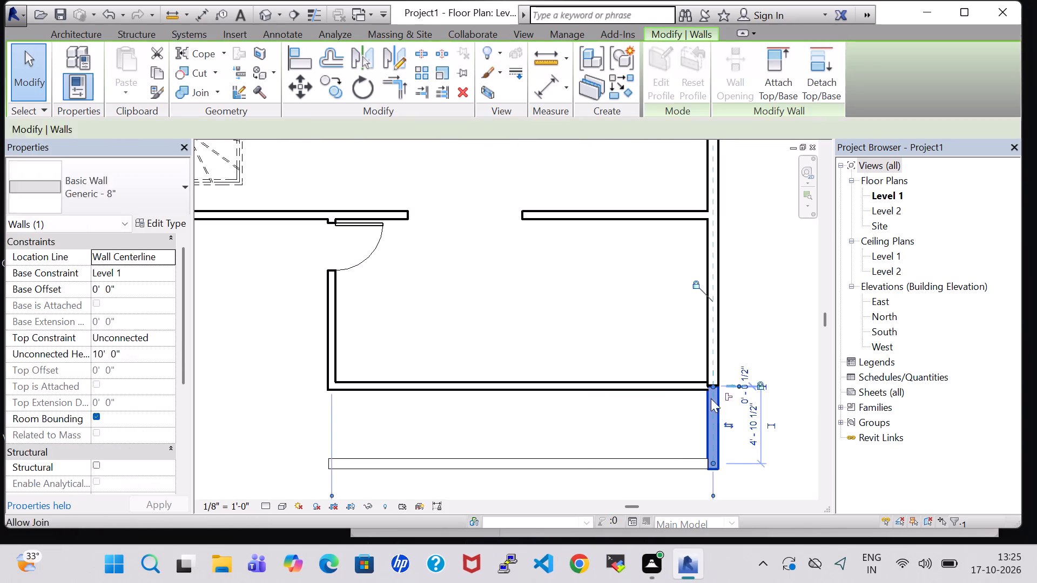
left_click(105, 356)
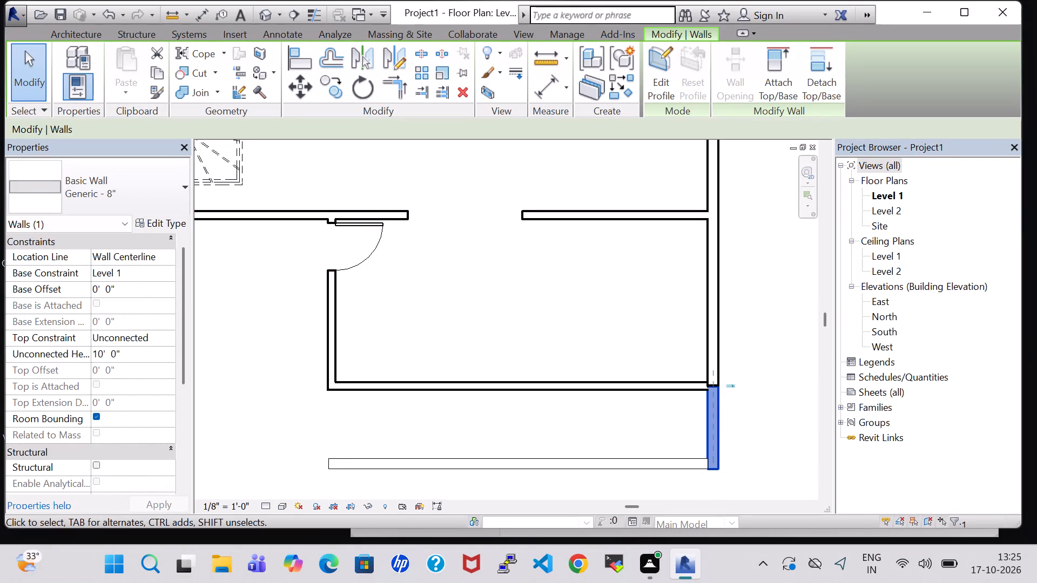
left_click(102, 352)
key("BackSpace")
key("BackSpace")
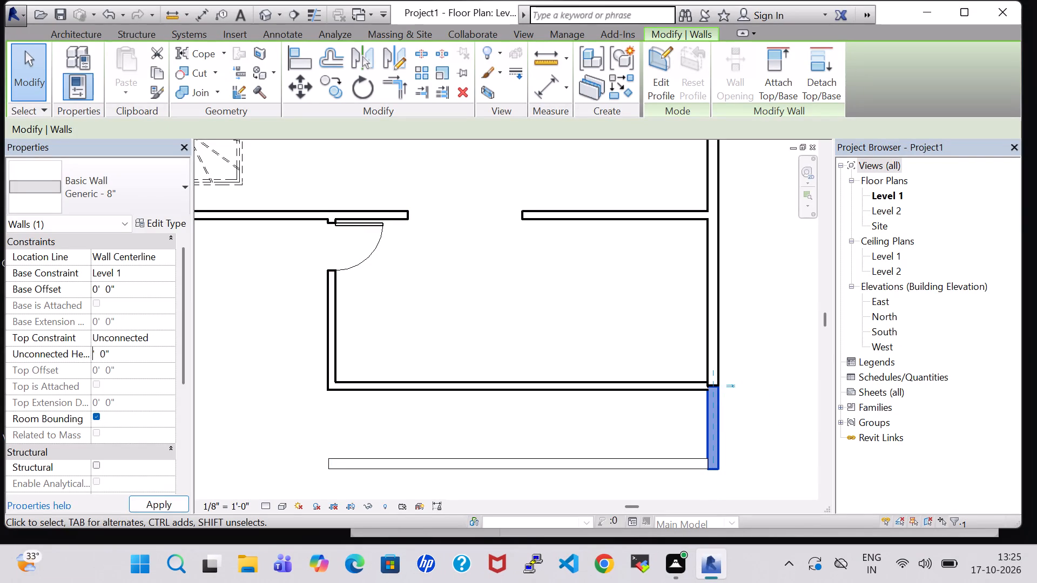
key("5")
left_click(157, 503)
left_click(774, 341)
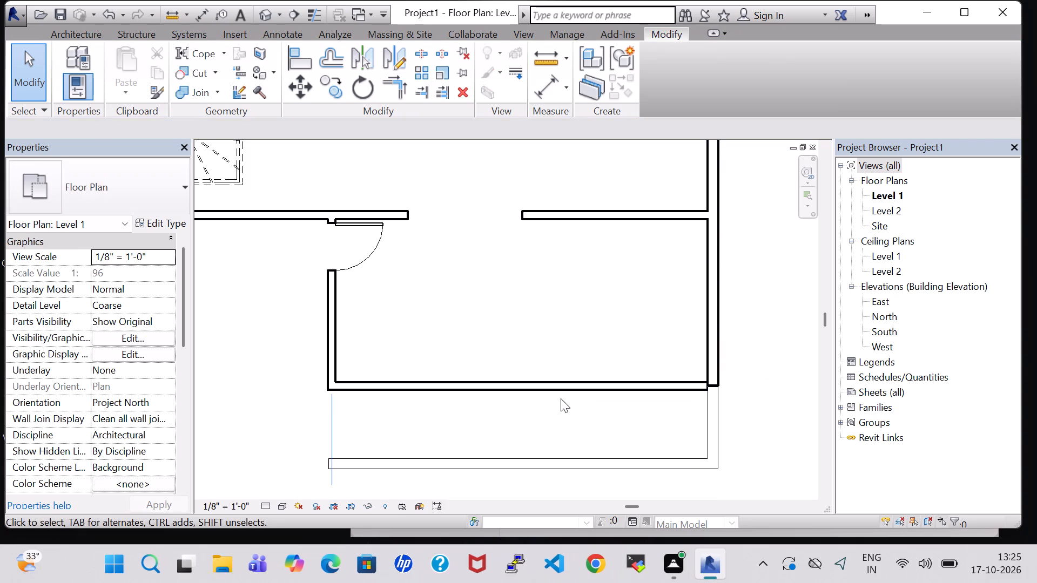
Split the west exterior wall with a gap just below the stair room's south wall, making a southern segment about 15'-4 1/2" long.
scroll(377, 418, "down", 3)
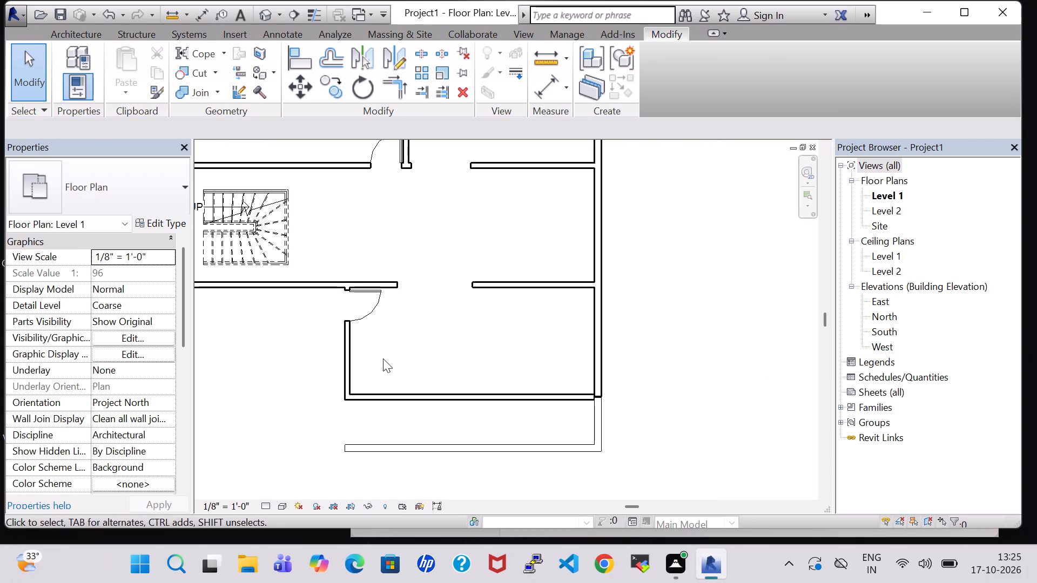
middle_click_drag(643, 375, 683, 330)
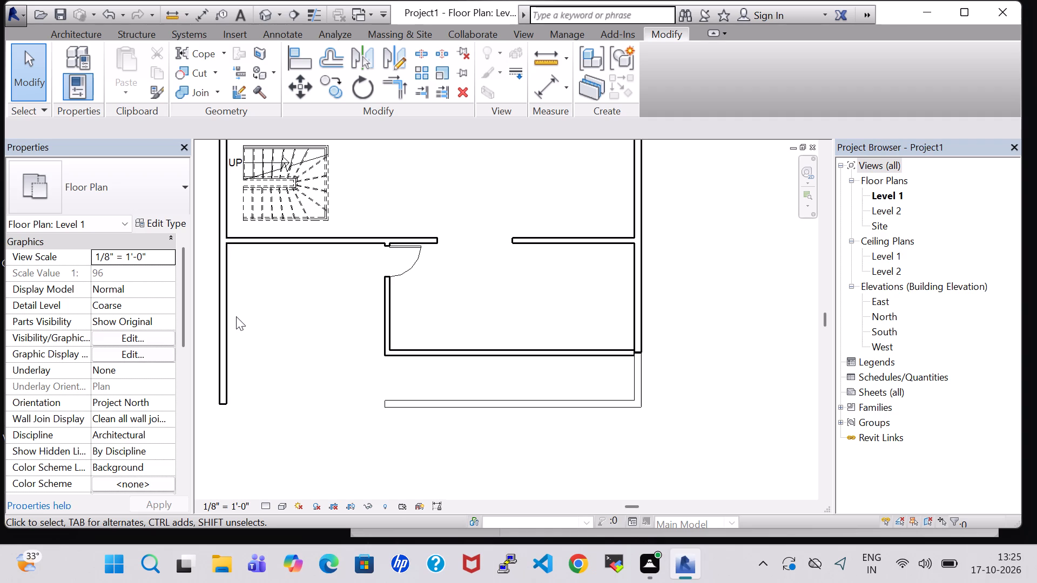
left_click(442, 52)
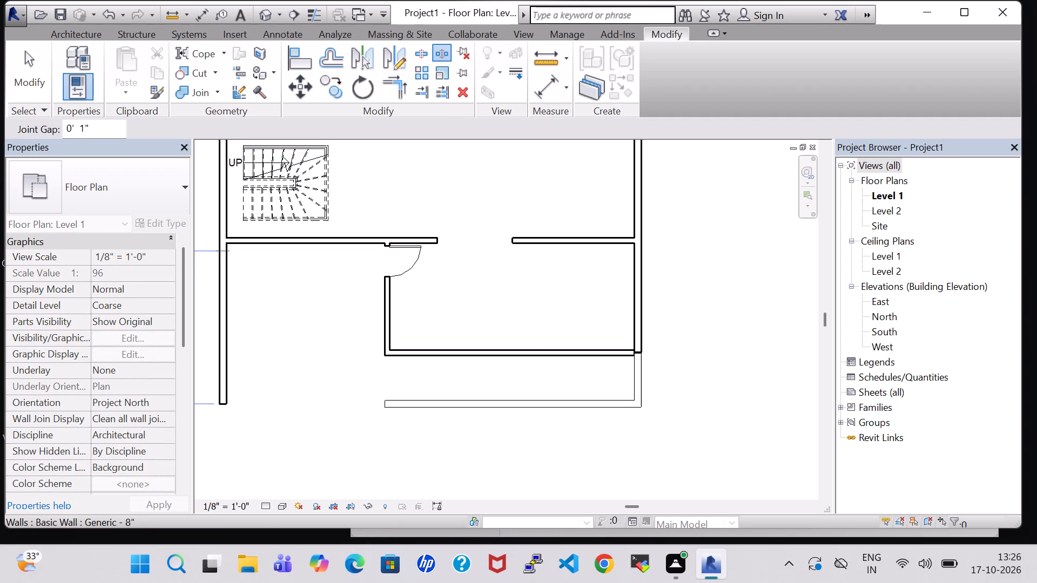
scroll(226, 251, "up", 6)
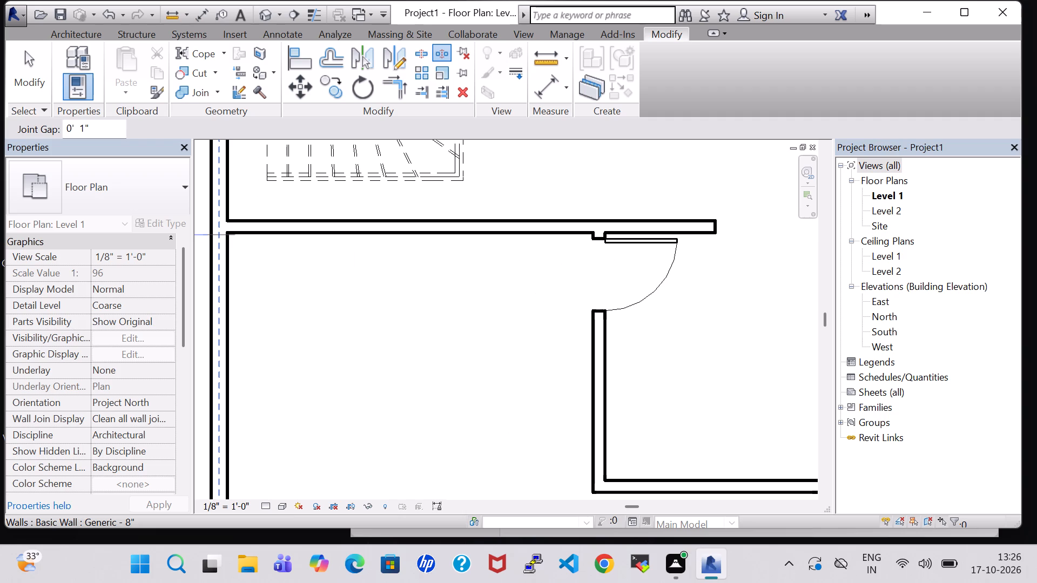
left_click(217, 234)
scroll(282, 307, "down", 7)
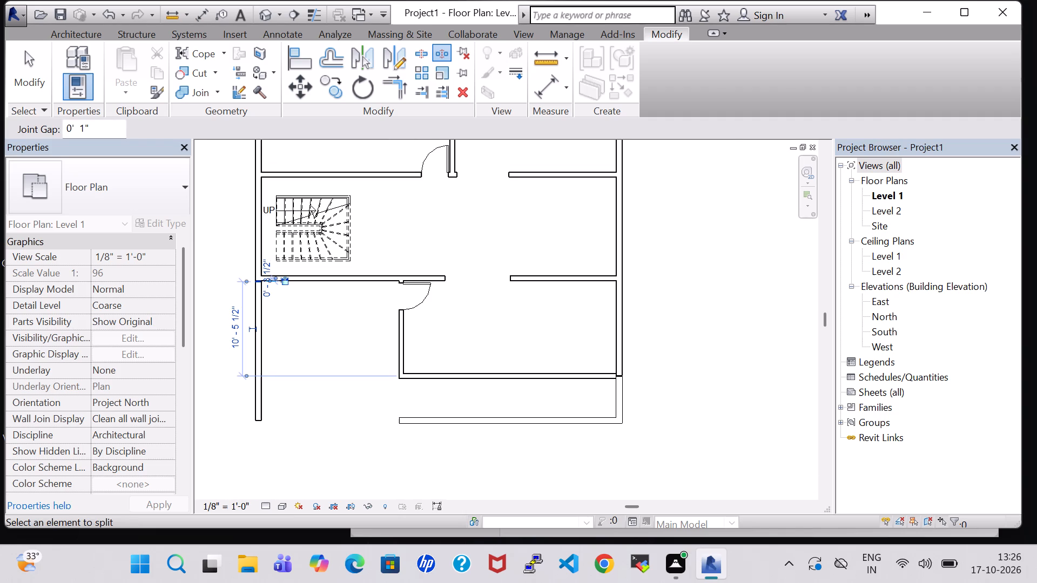
key("Escape")
key("Escape")
left_click(259, 338)
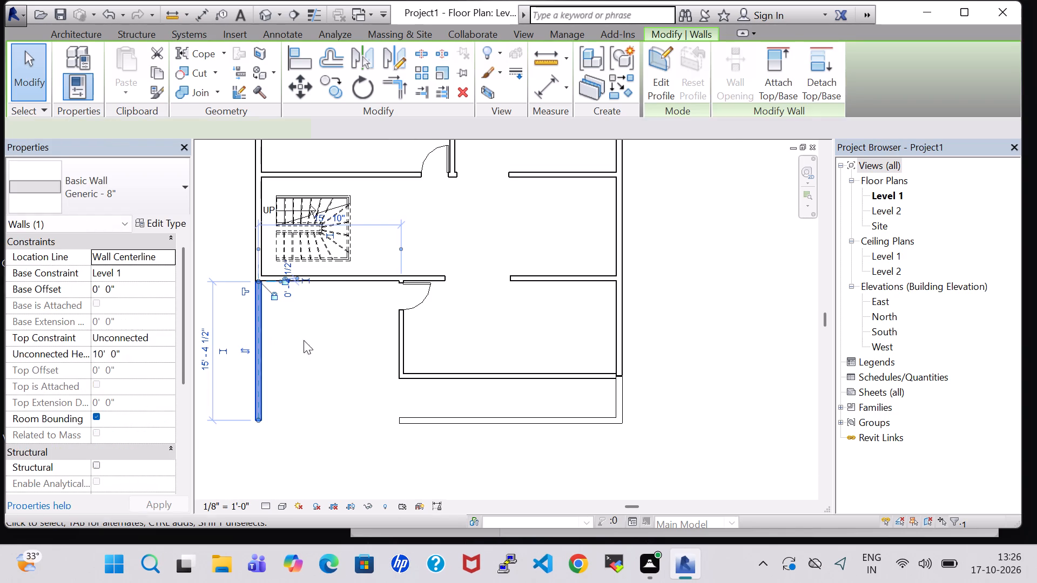
left_click(338, 342)
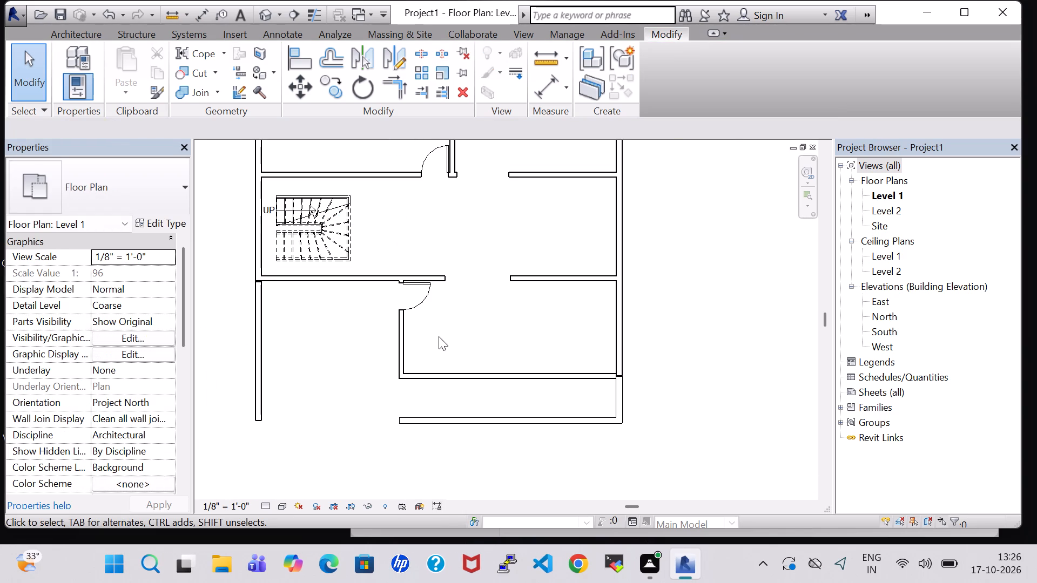
Split the east exterior wall, without a gap, at the partition between the two upper east rooms.
scroll(737, 327, "down", 2)
middle_click_drag(724, 320, 635, 435)
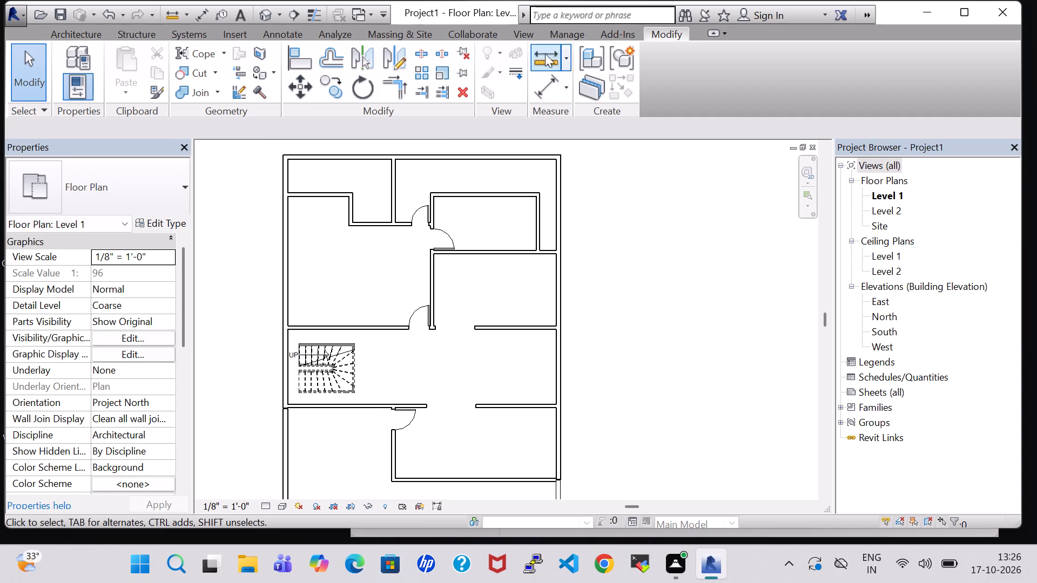
left_click(427, 48)
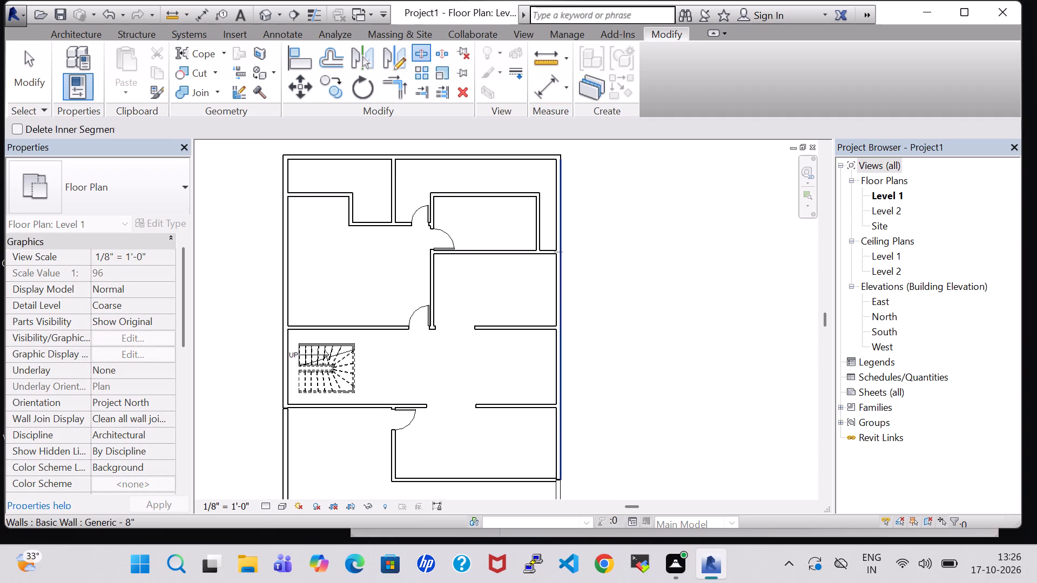
scroll(563, 247, "up", 7)
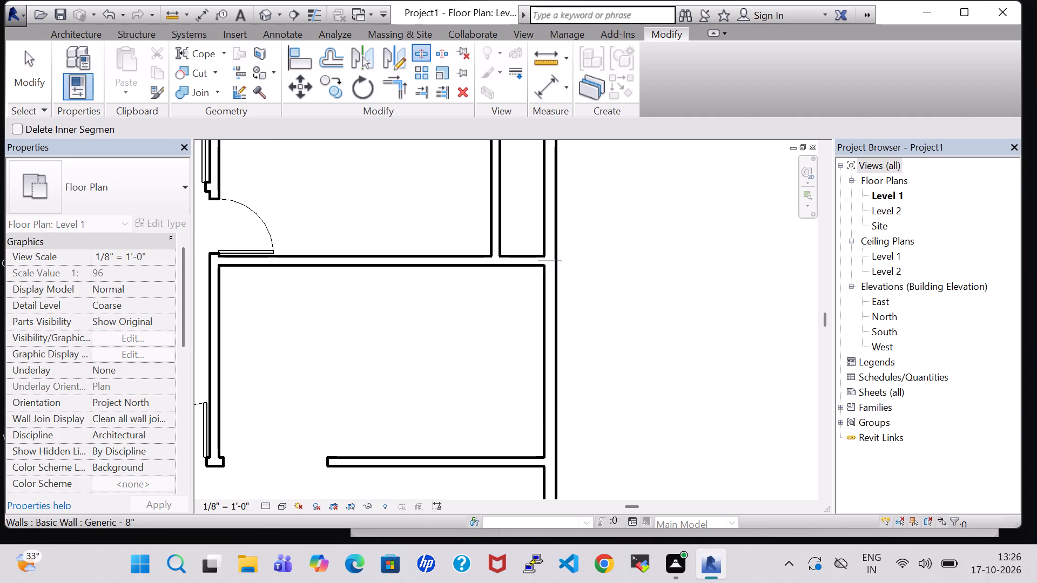
left_click(553, 257)
Split the west exterior wall, without a gap, about 4'-11" south of the north wall, at the northwest room's south partition.
middle_click_drag(584, 207, 611, 361)
scroll(584, 207, "up", 1)
scroll(615, 361, "down", 4)
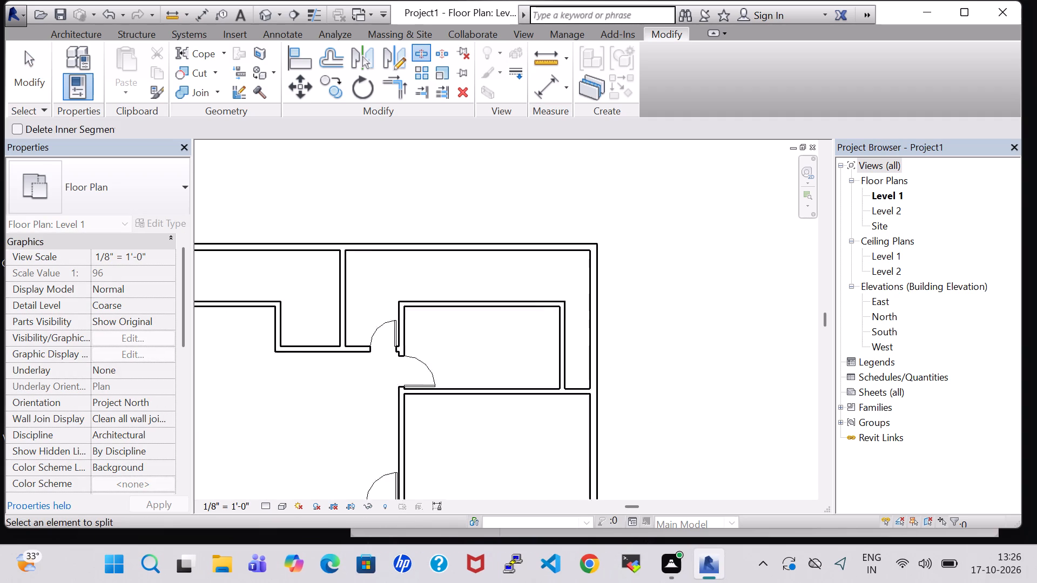
scroll(615, 358, "down", 3)
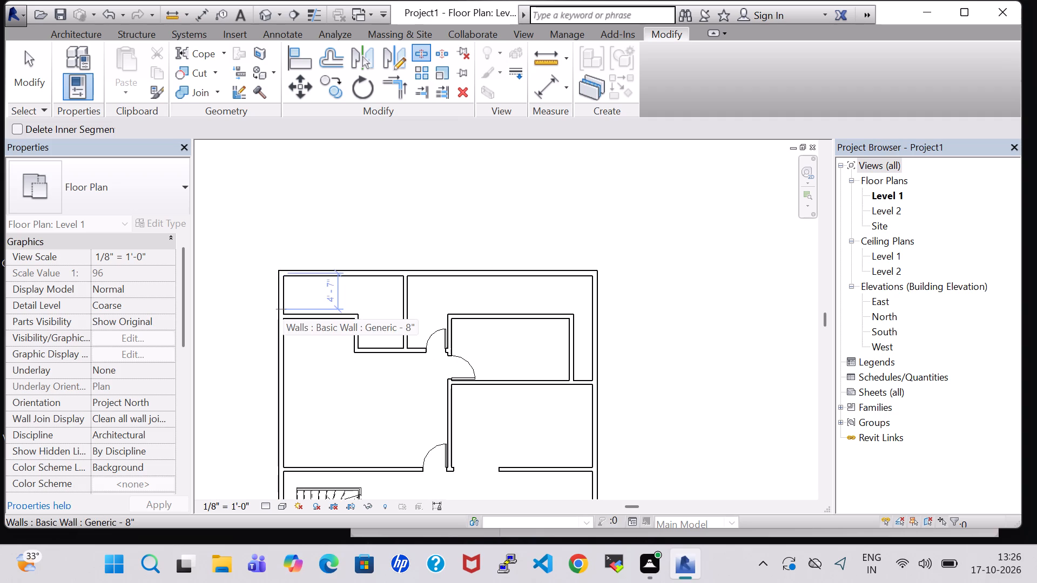
scroll(289, 309, "up", 4)
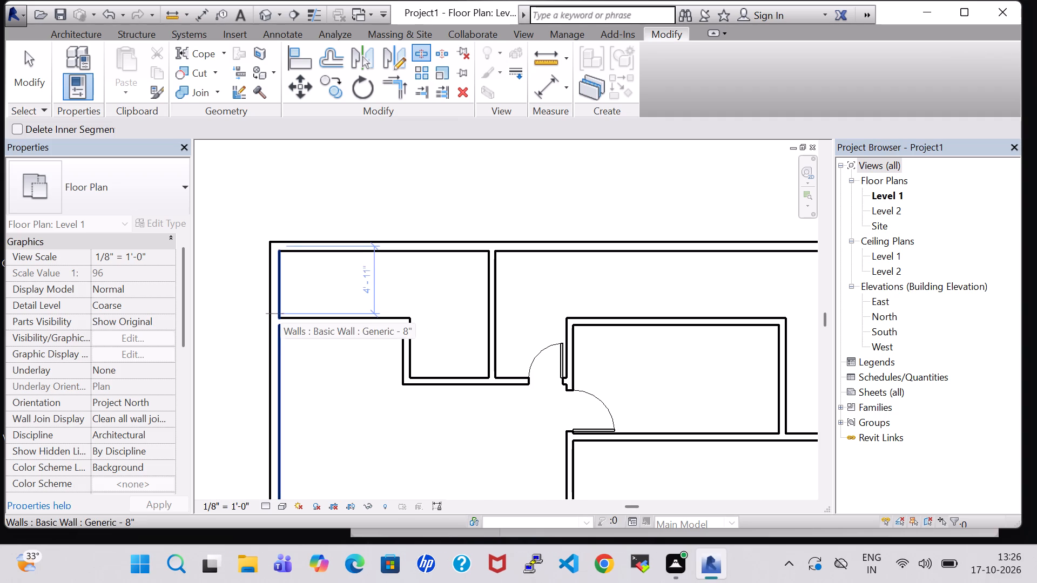
left_click(280, 313)
key("Escape")
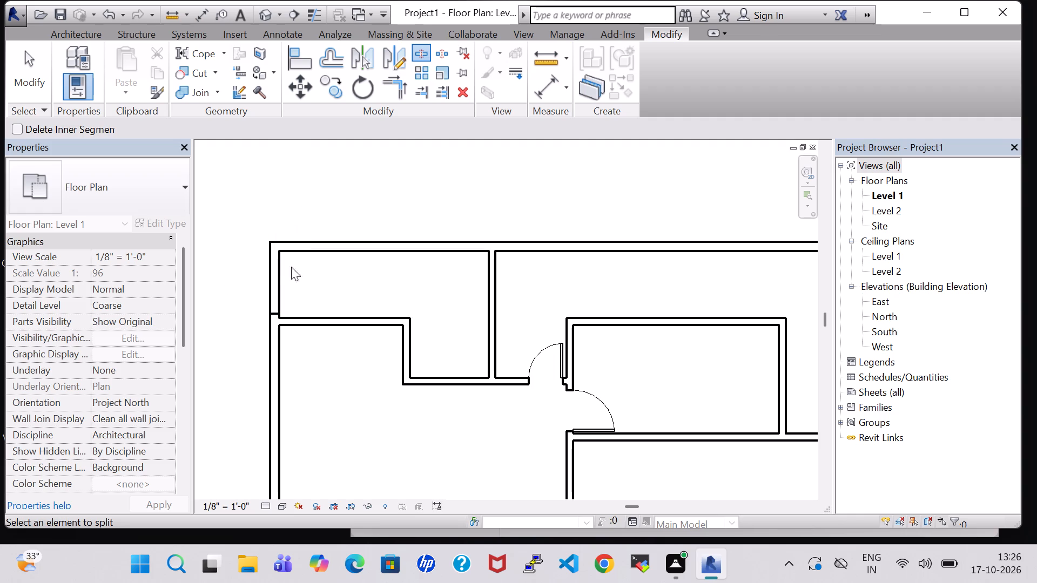
key("Escape")
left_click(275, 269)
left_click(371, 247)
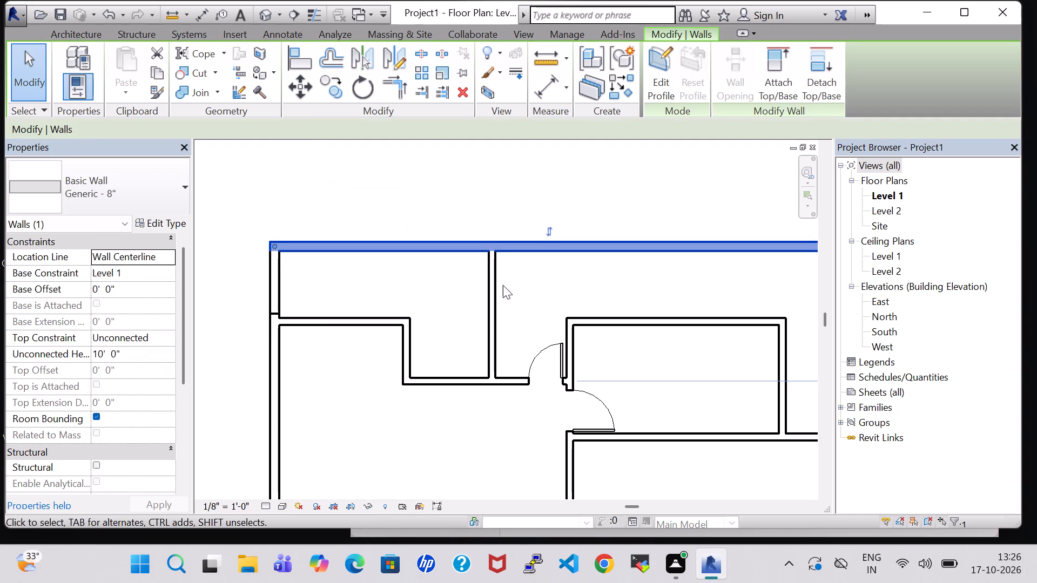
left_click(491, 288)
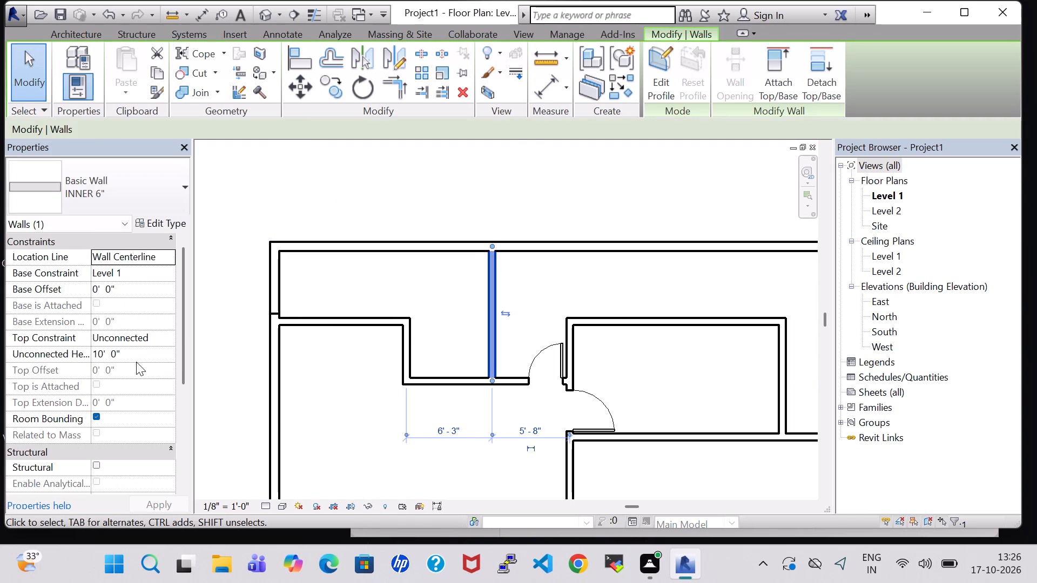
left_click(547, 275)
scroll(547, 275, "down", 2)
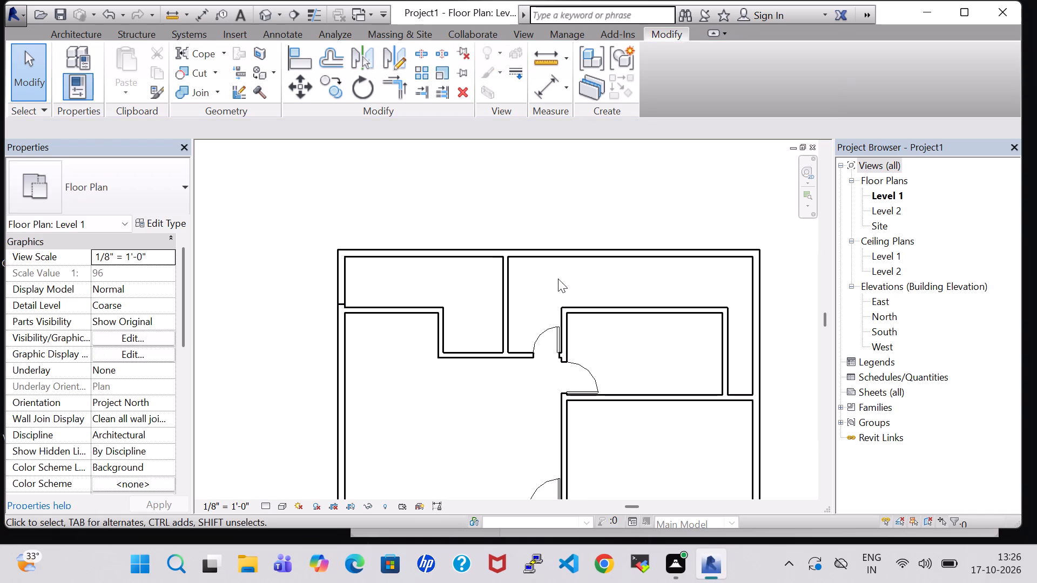
Set the Unconnected Height of the east exterior wall's northern segment to 5'-0".
scroll(637, 289, "down", 2)
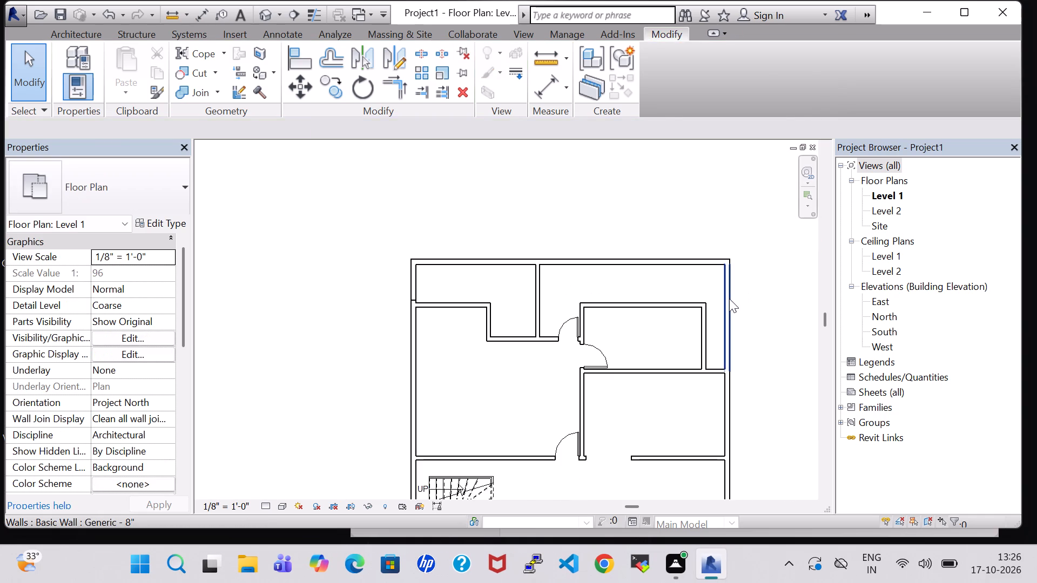
left_click(729, 299)
left_click(98, 354)
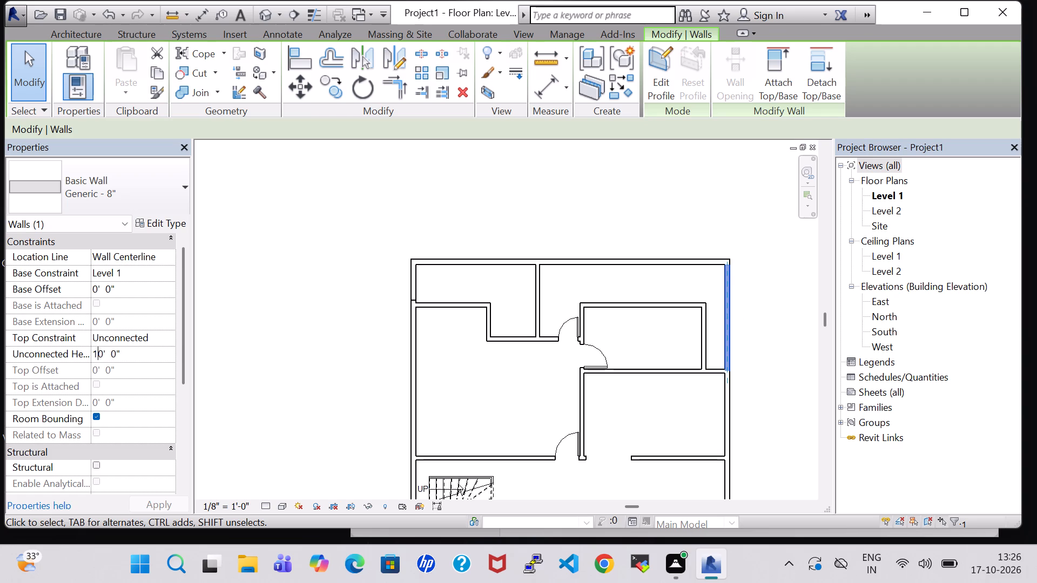
left_click(103, 355)
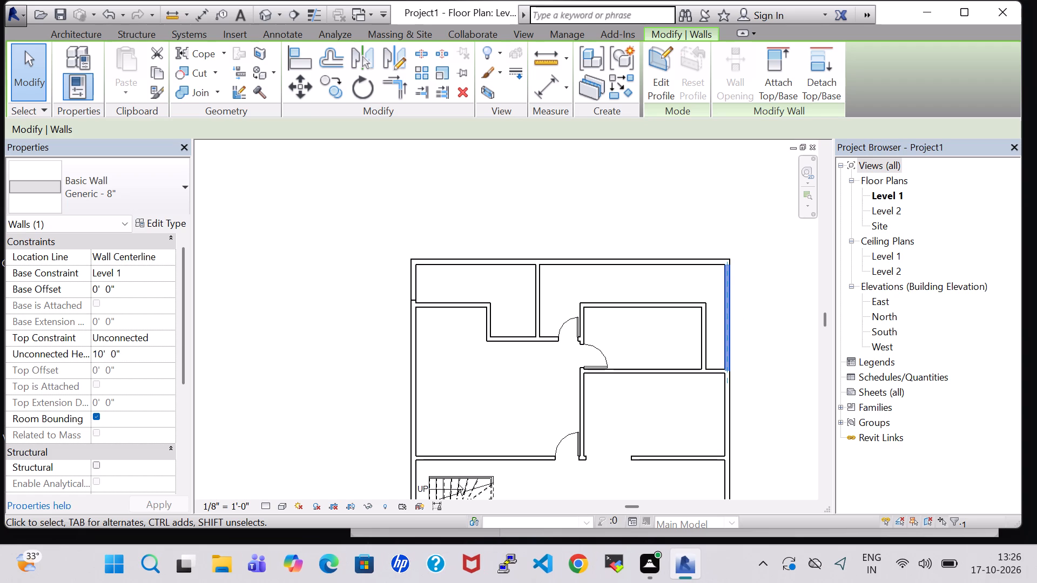
key("BackSpace")
key("BackSpace")
key("5")
left_click(157, 496)
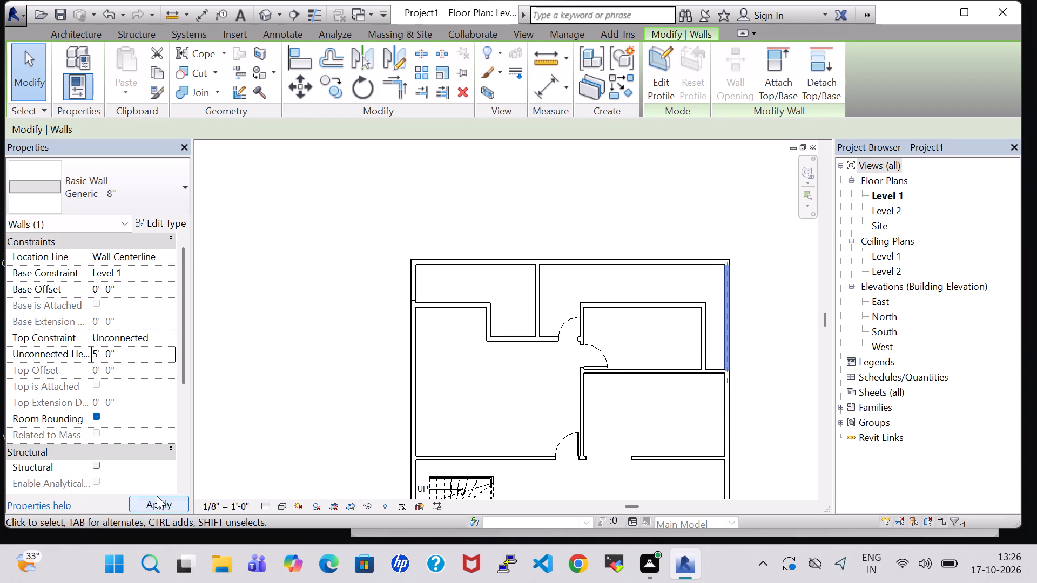
Set the Unconnected Height of the north exterior wall to 5'-0".
left_click(613, 268)
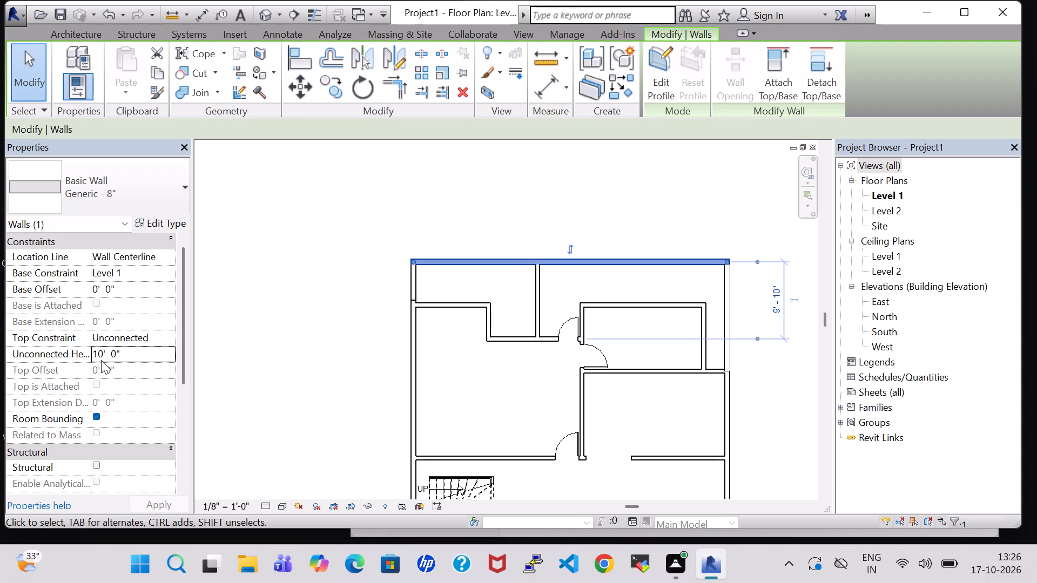
left_click(104, 359)
key("BackSpace")
key("BackSpace")
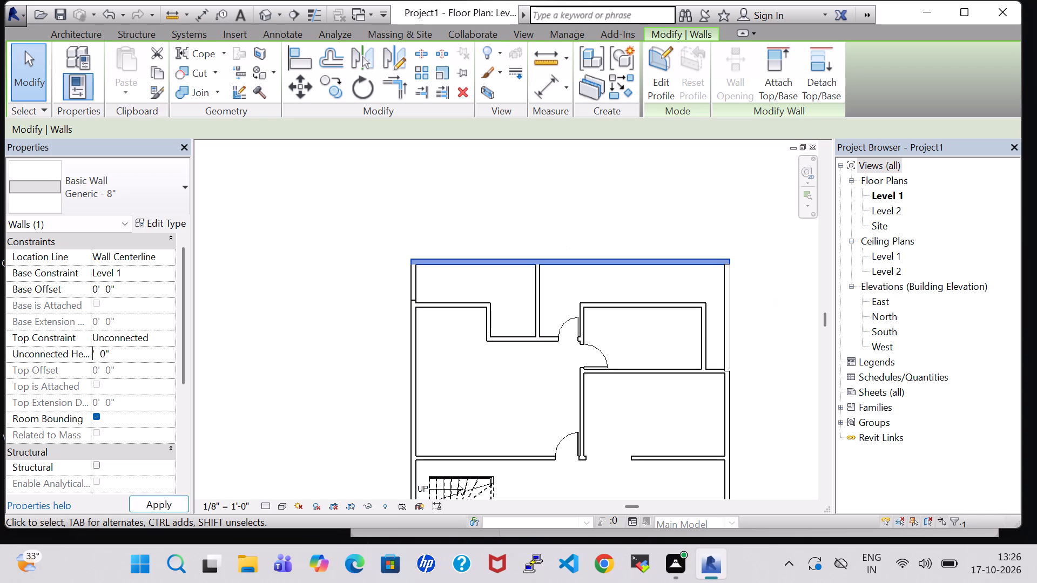
key("5")
key("Return")
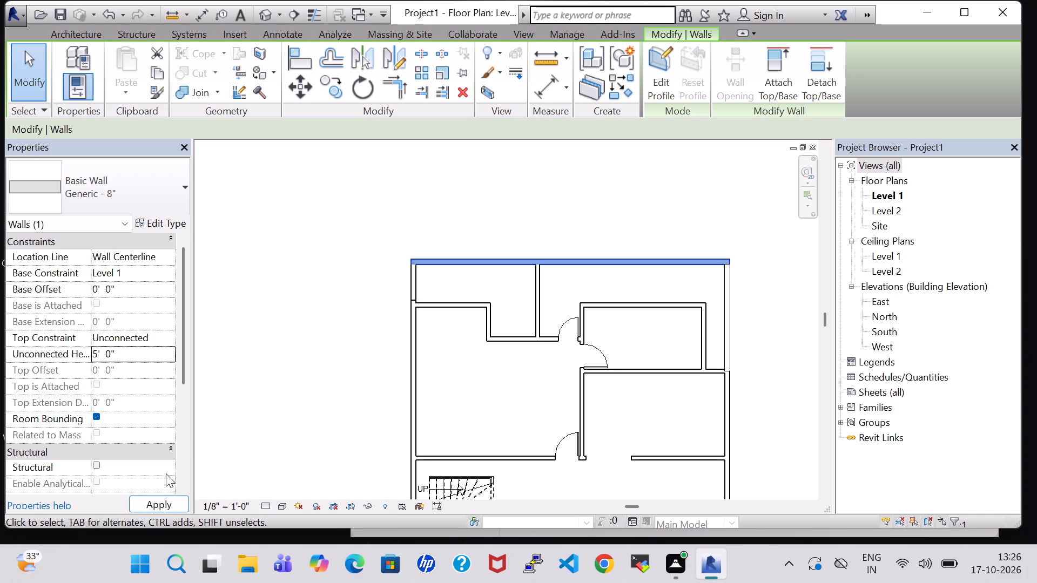
left_click(169, 507)
Set the Unconnected Height of the west exterior wall's short northern segment, beside the northwest room, to 5'-0".
left_click(413, 286)
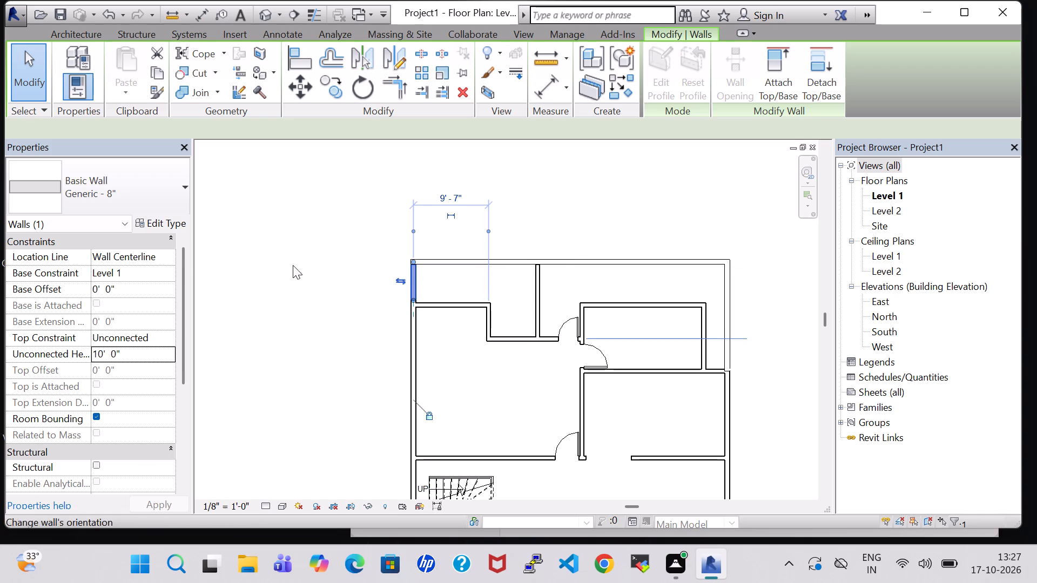
left_click(101, 356)
left_click(102, 356)
key("BackSpace")
key("BackSpace")
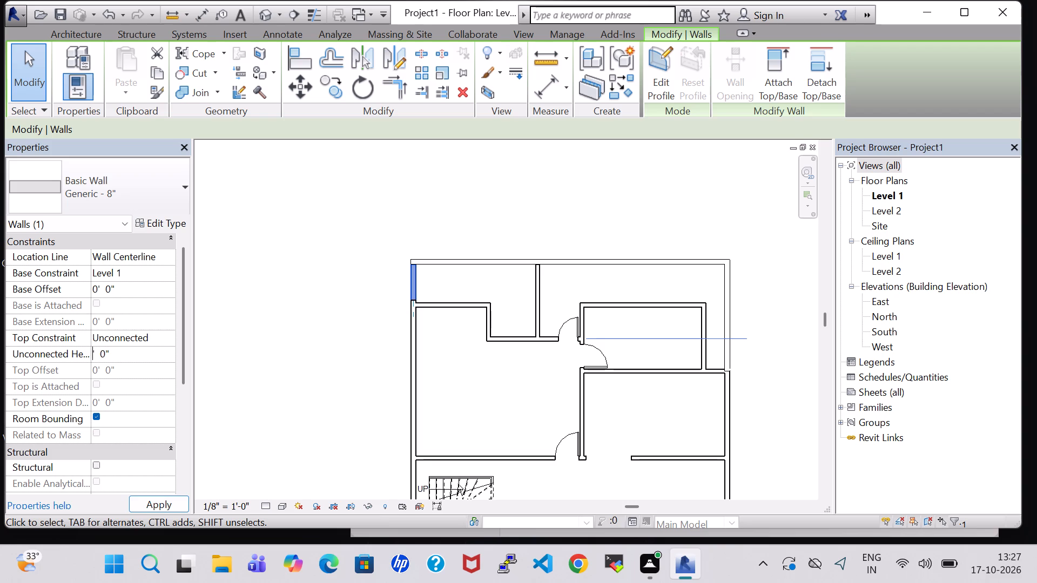
key("5")
left_click(173, 505)
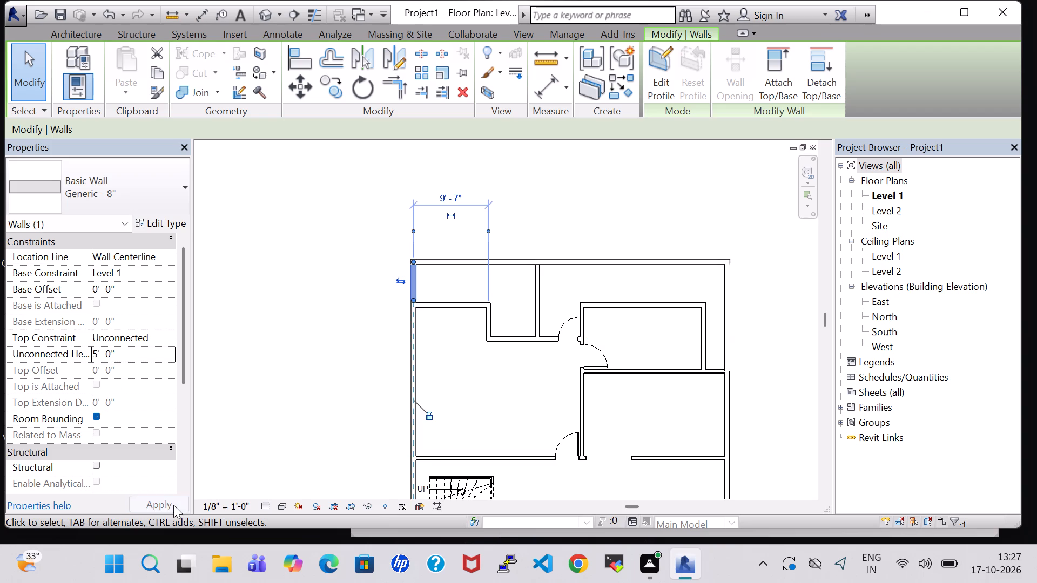
left_click(517, 175)
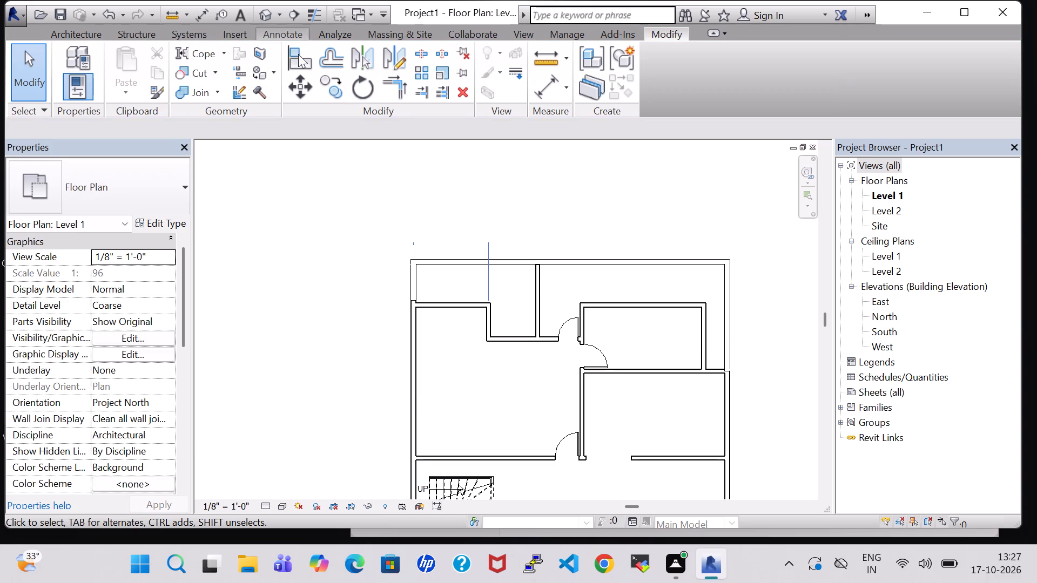
Set the Unconnected Height of the INNER 6" partition that meets the north exterior wall to 5'-0".
left_click(542, 287)
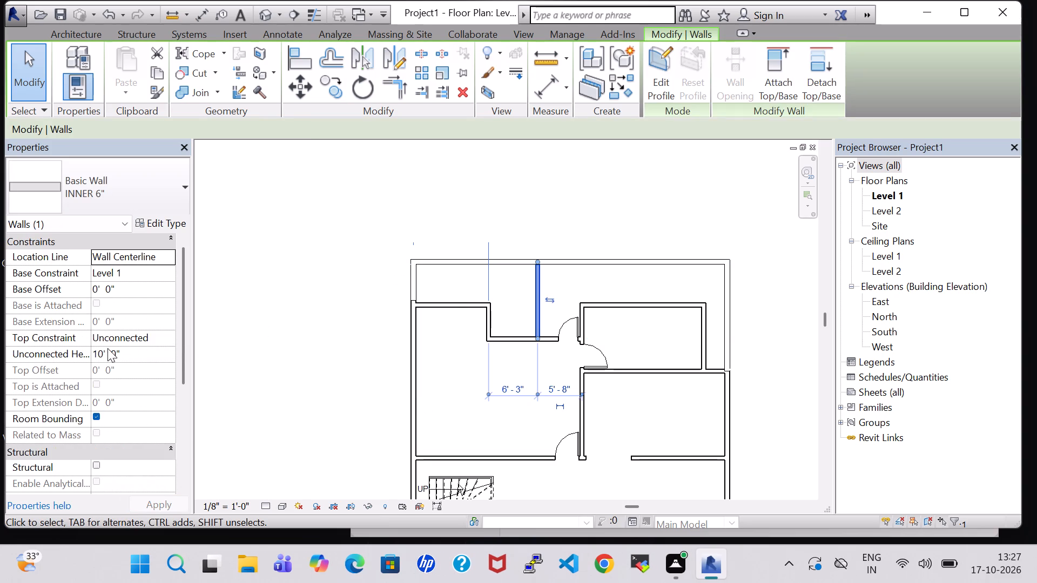
left_click(105, 356)
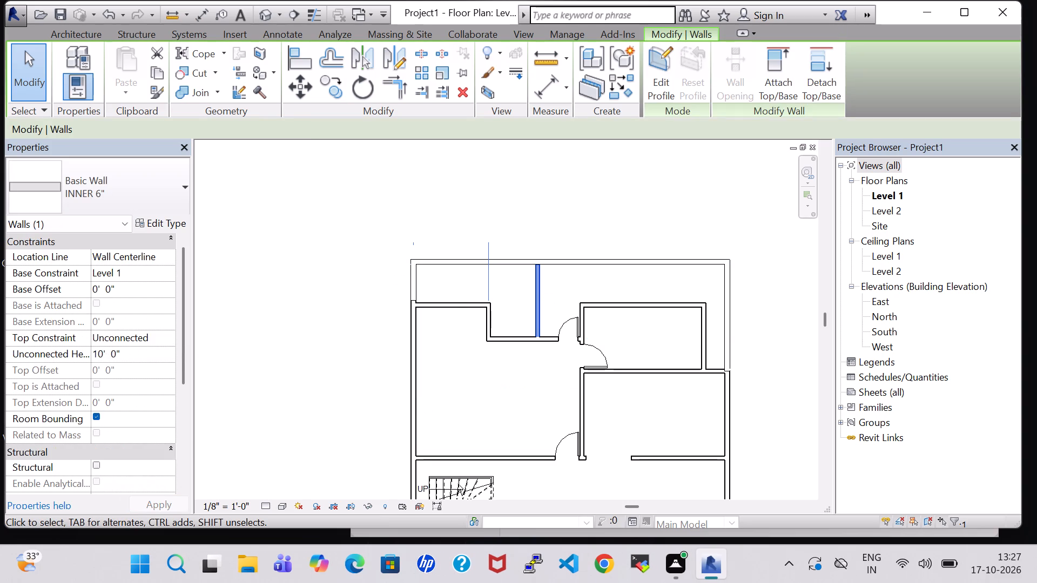
key("BackSpace")
key("BackSpace")
key("5")
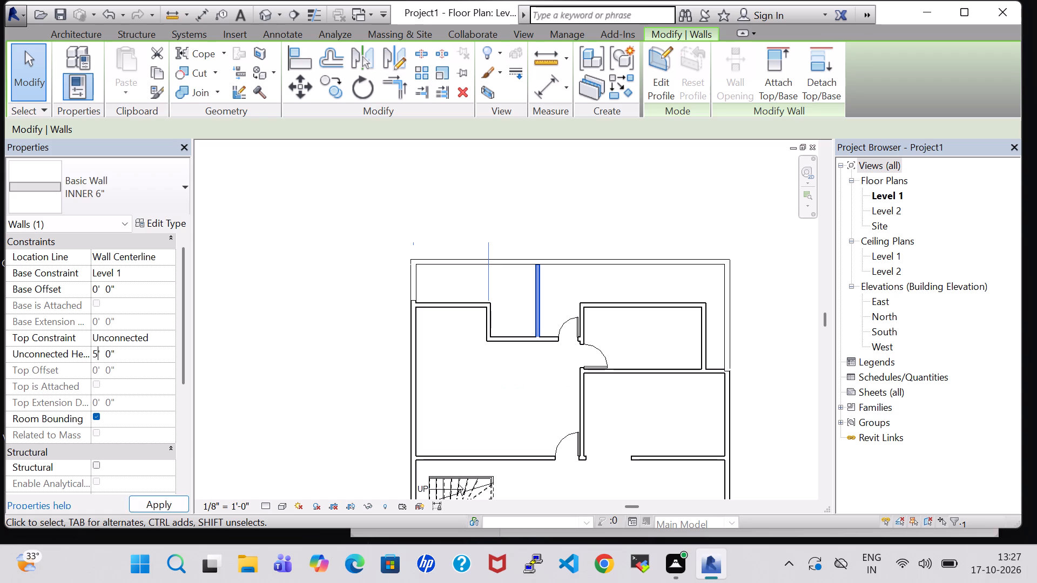
left_click(162, 503)
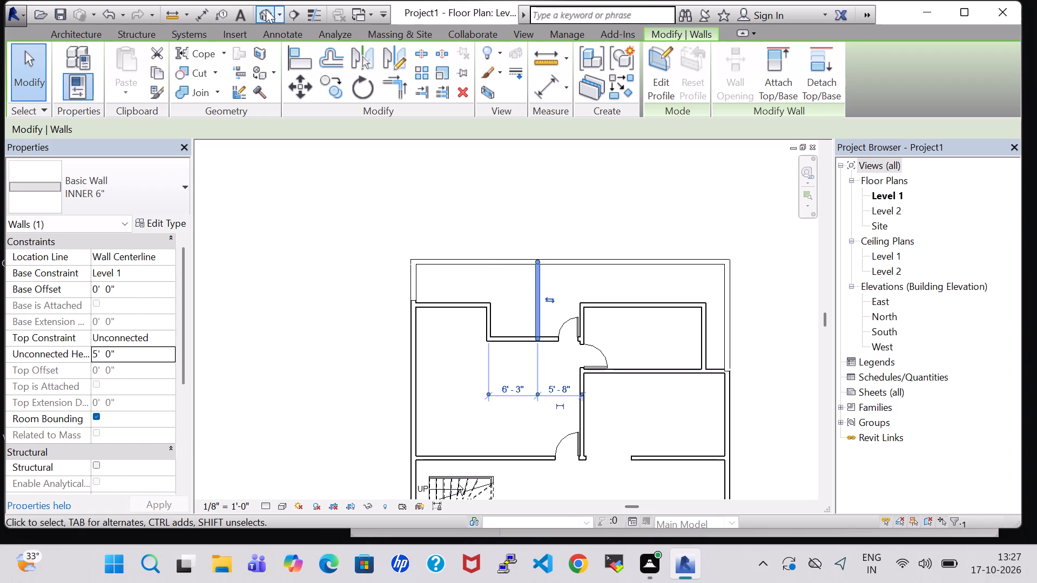
Open the default 3D view and switch its visual style to Shaded.
left_click(266, 9)
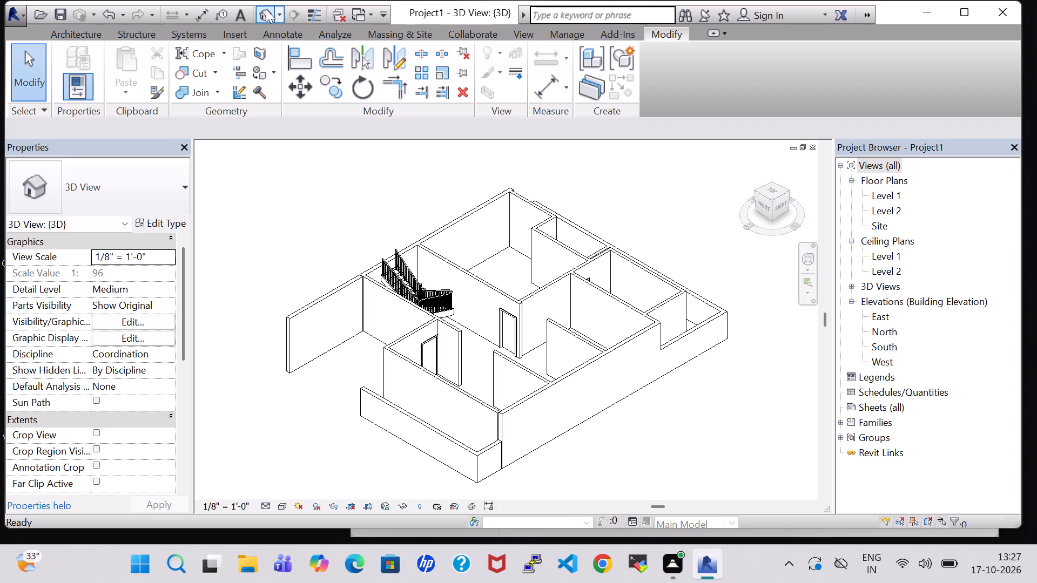
left_click(275, 510)
left_click(317, 469)
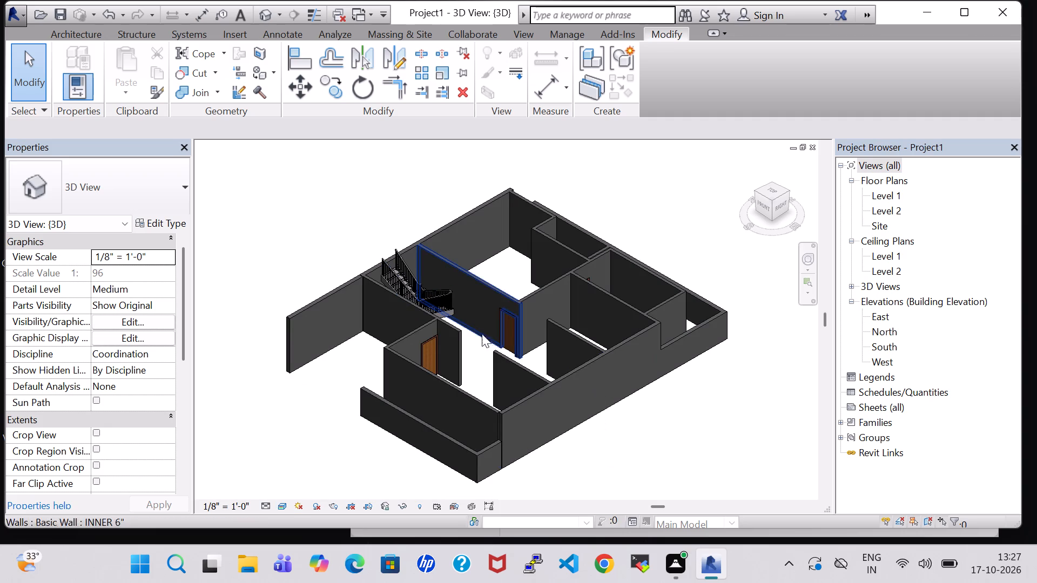
In the 3D view, set the Unconnected Height of the west exterior wall's southern segment to 5'-0".
middle_click_drag(317, 270, 405, 227, "shift")
left_click(362, 378)
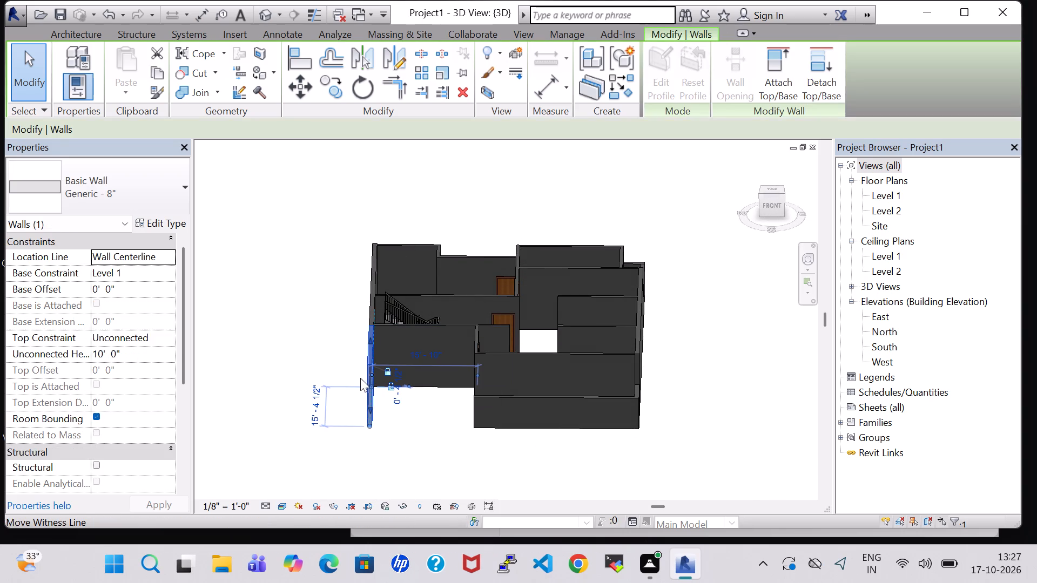
left_click(106, 357)
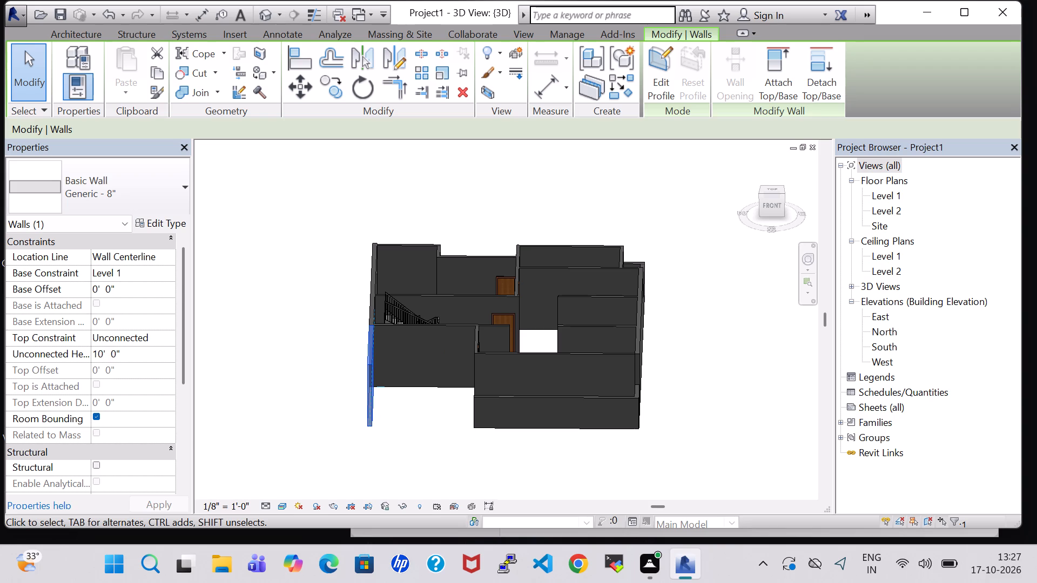
left_click(102, 357)
key("BackSpace")
key("BackSpace")
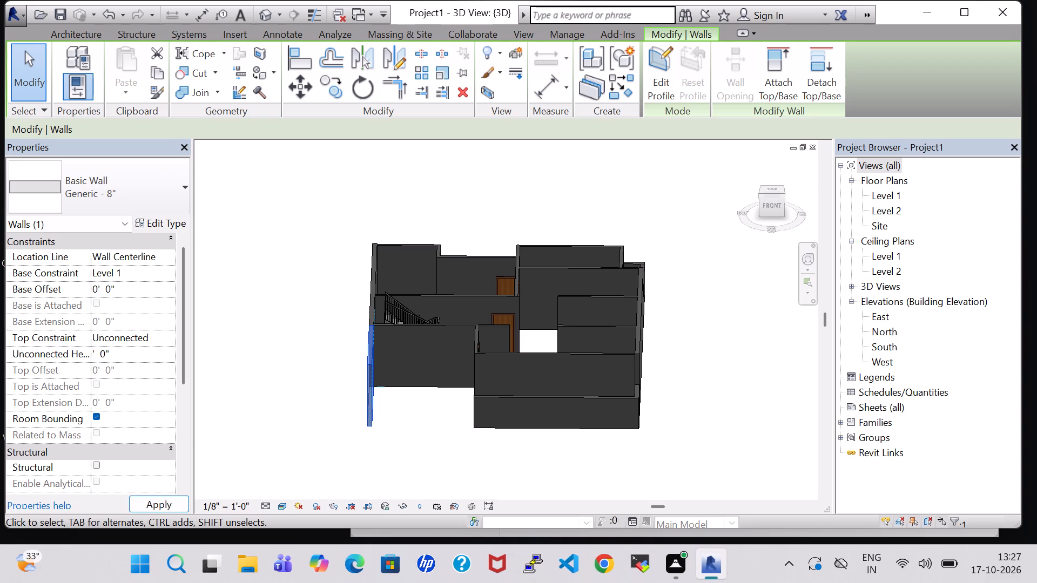
key("5")
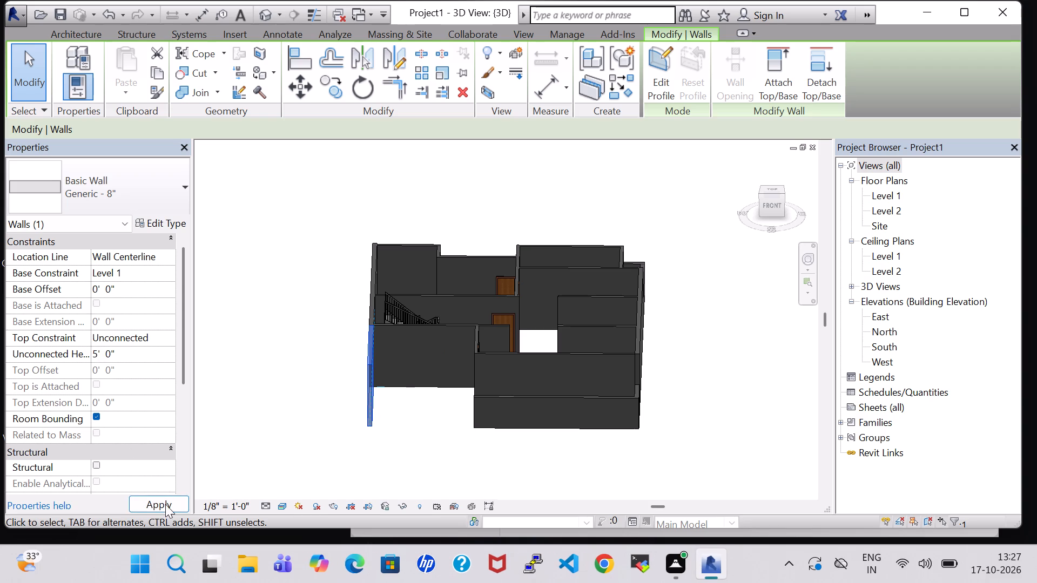
left_click(165, 504)
left_click(710, 390)
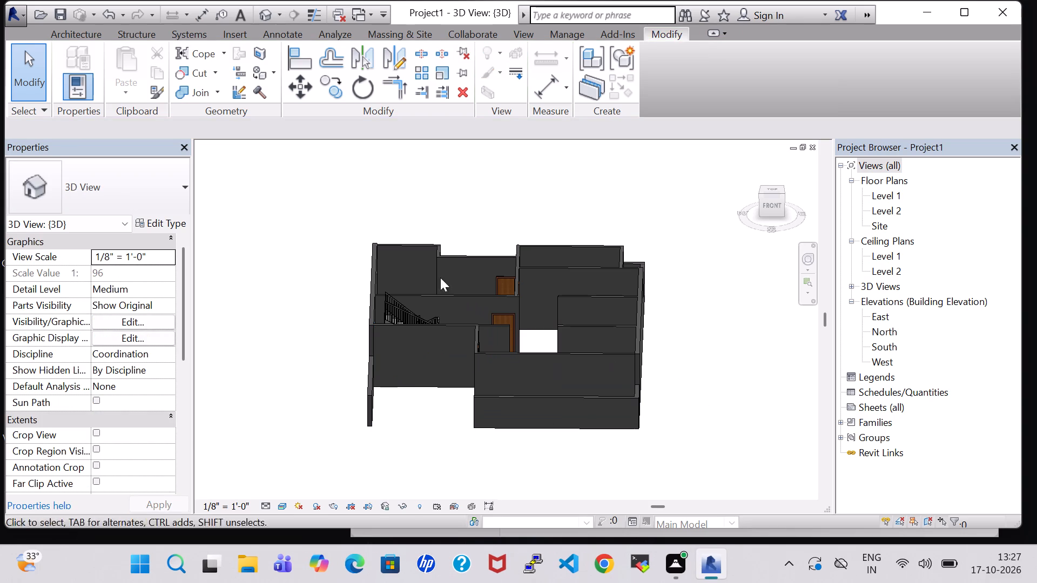
Examine the lowered exterior walls and the room layout from all sides in the 3D view.
middle_click_drag(304, 235, 333, 208, "shift")
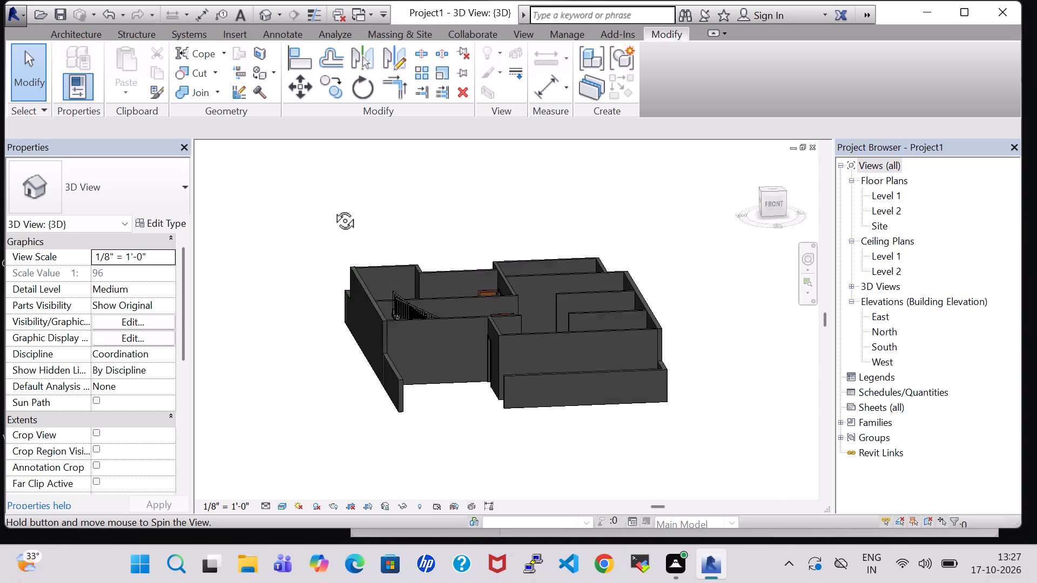
middle_click_drag(333, 208, 495, 225, "shift")
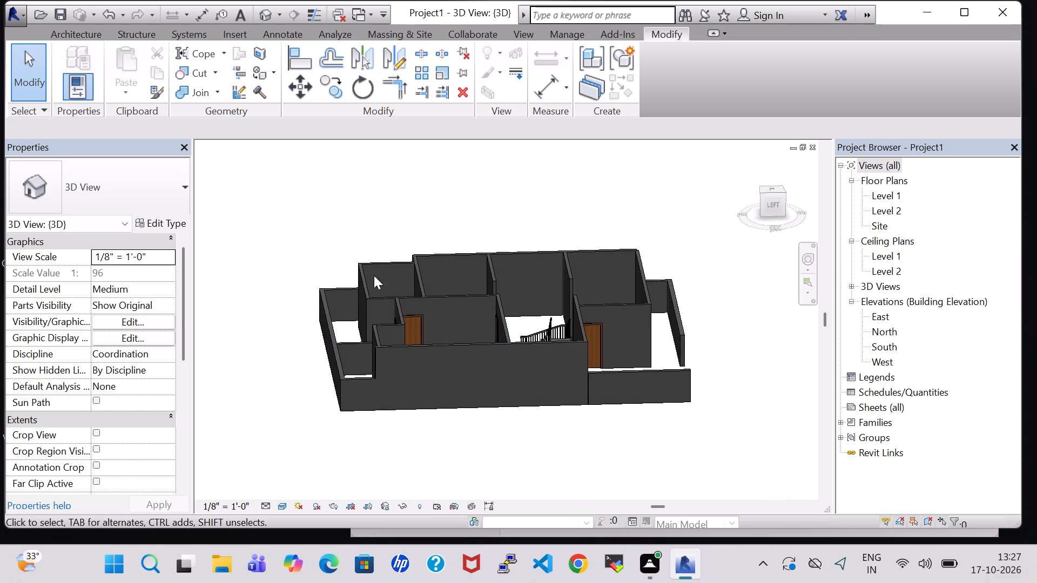
middle_click_drag(344, 209, 461, 273)
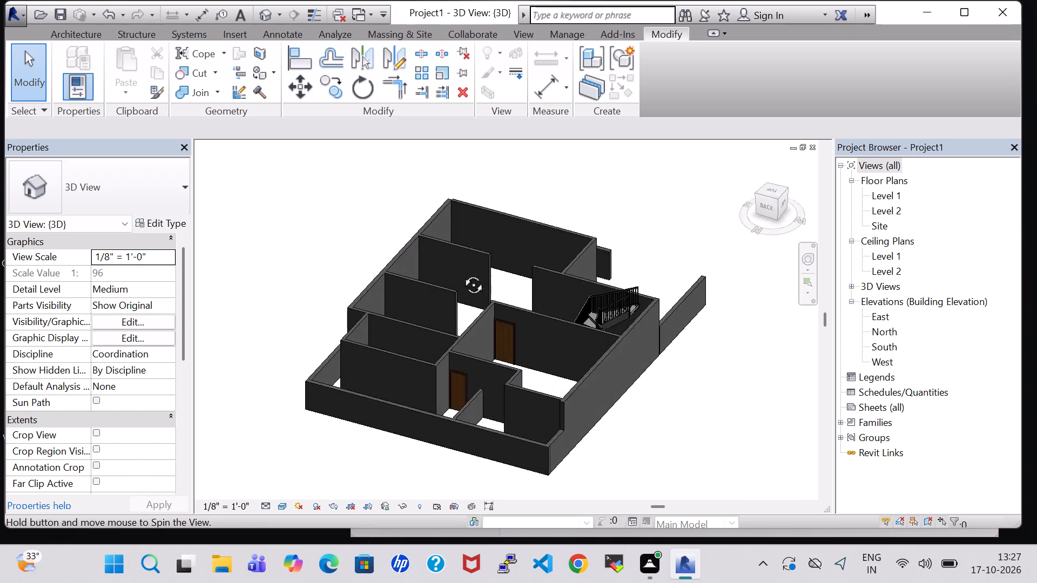
middle_click_drag(461, 273, 233, 240)
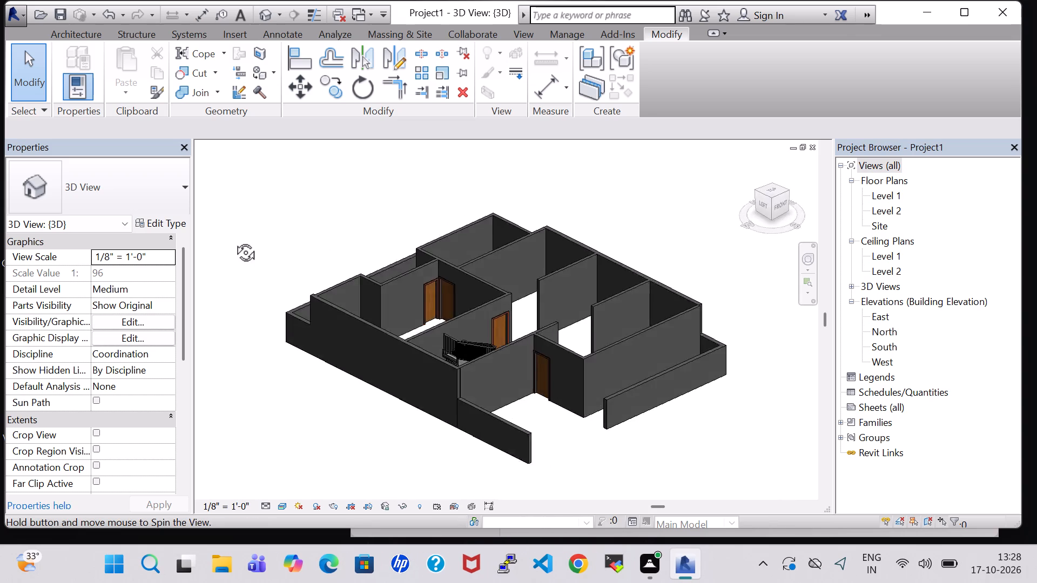
middle_click_drag(233, 240, 142, 326)
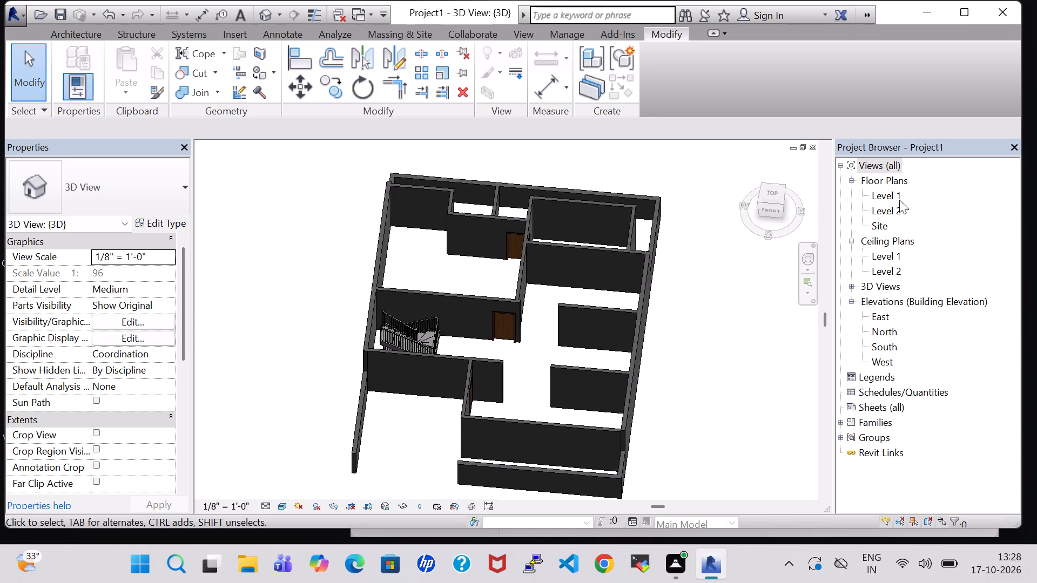
Return to the Level 1 floor plan and load the Casement 3x3 with Trim window family from the US Imperial Windows library.
double_click(887, 196)
scroll(651, 273, "down", 3)
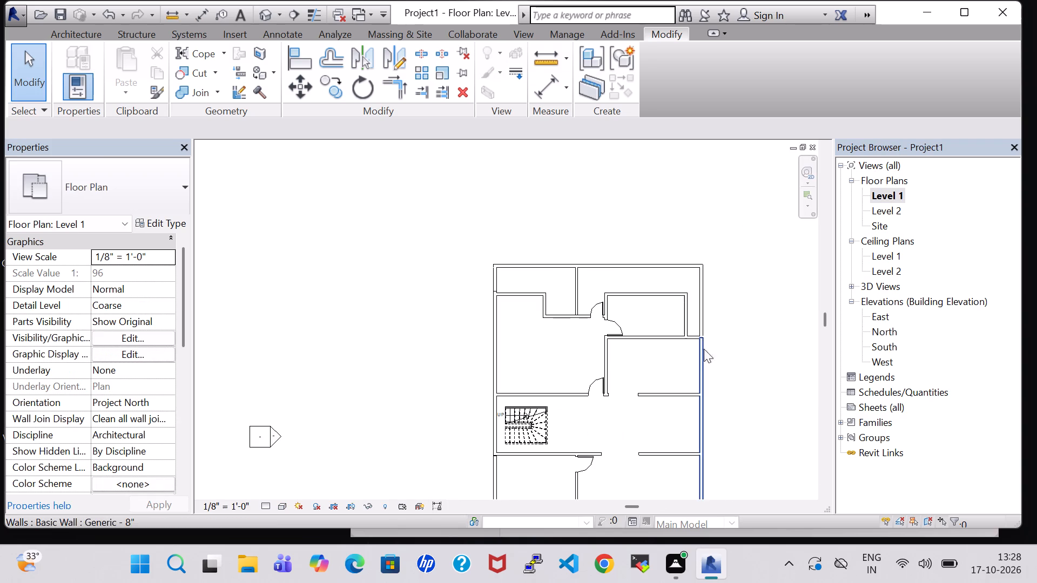
middle_click_drag(705, 354, 665, 235)
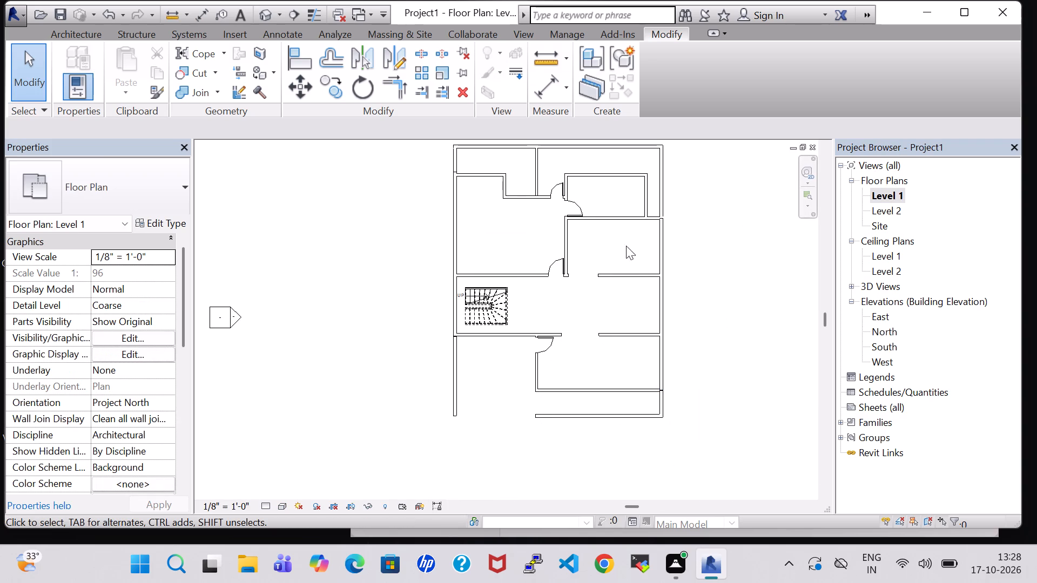
left_click(67, 29)
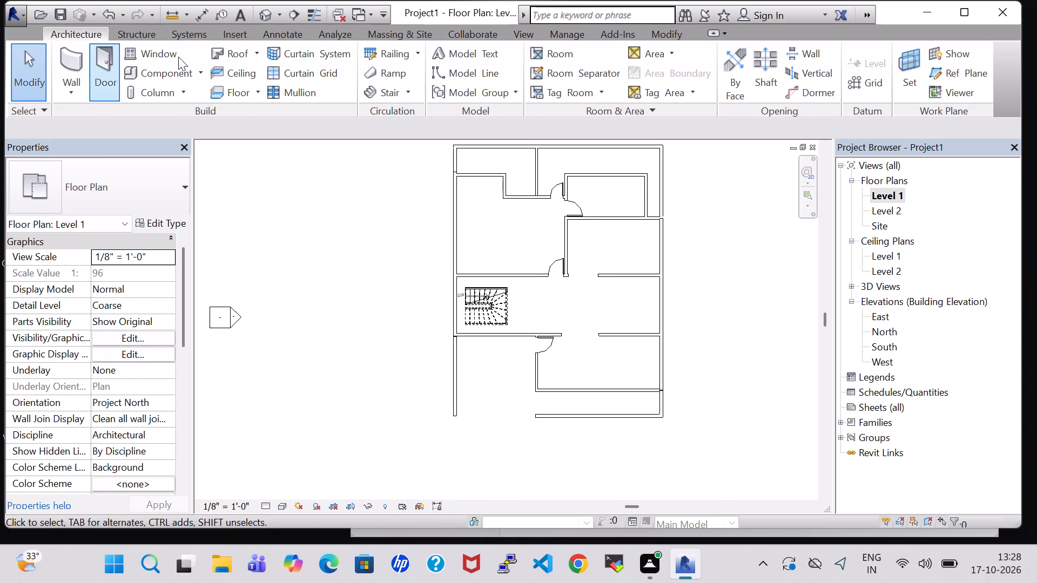
left_click(147, 53)
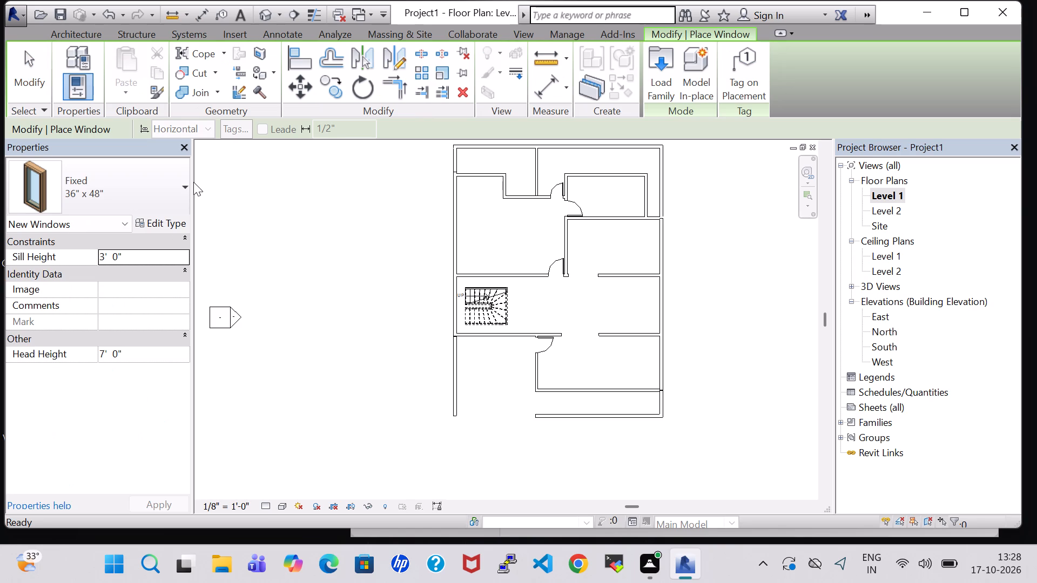
left_click(658, 88)
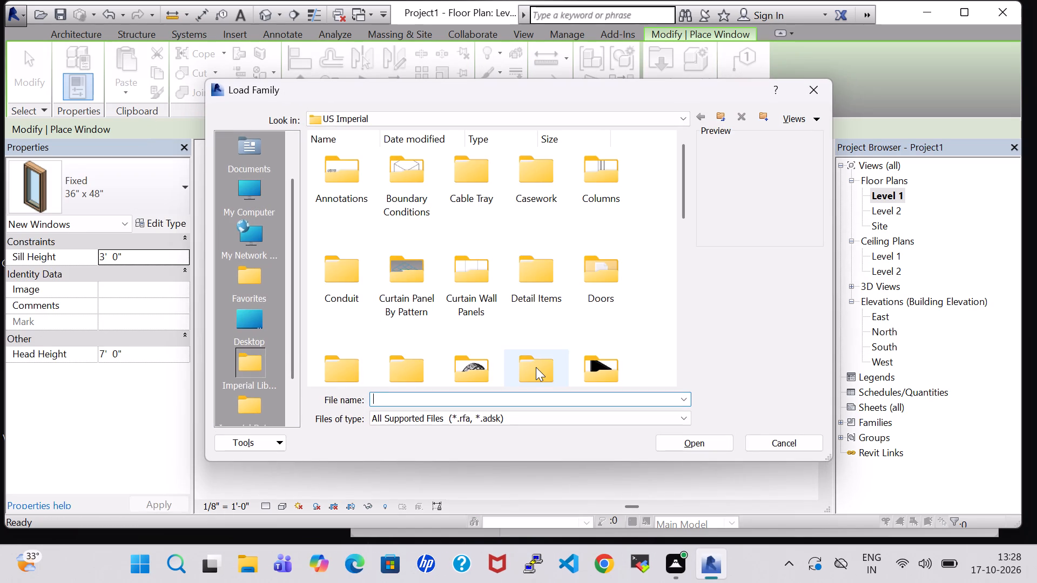
left_click(536, 367)
key("w")
double_click(477, 347)
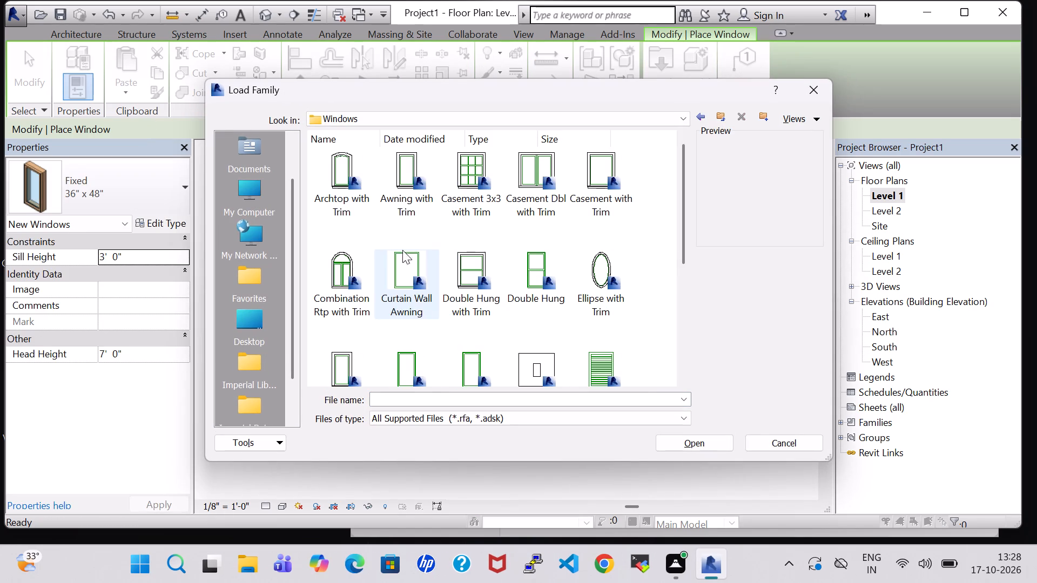
left_click(474, 186)
left_click(680, 443)
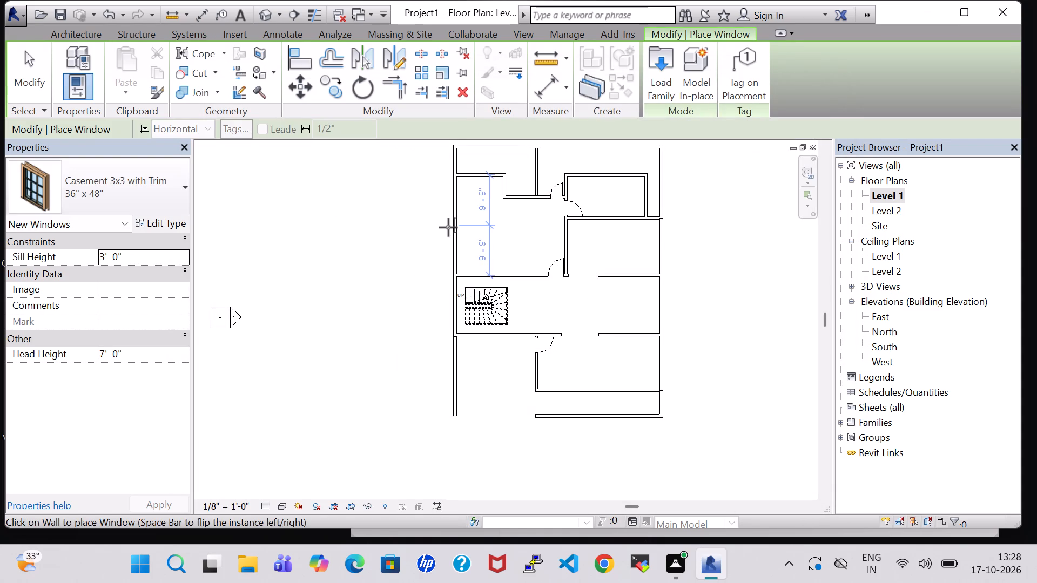
Place a 36" x 48" Casement 3x3 with Trim window in the west exterior wall of the large northwest room, 9'-9" from each adjacent partition.
left_click(452, 226)
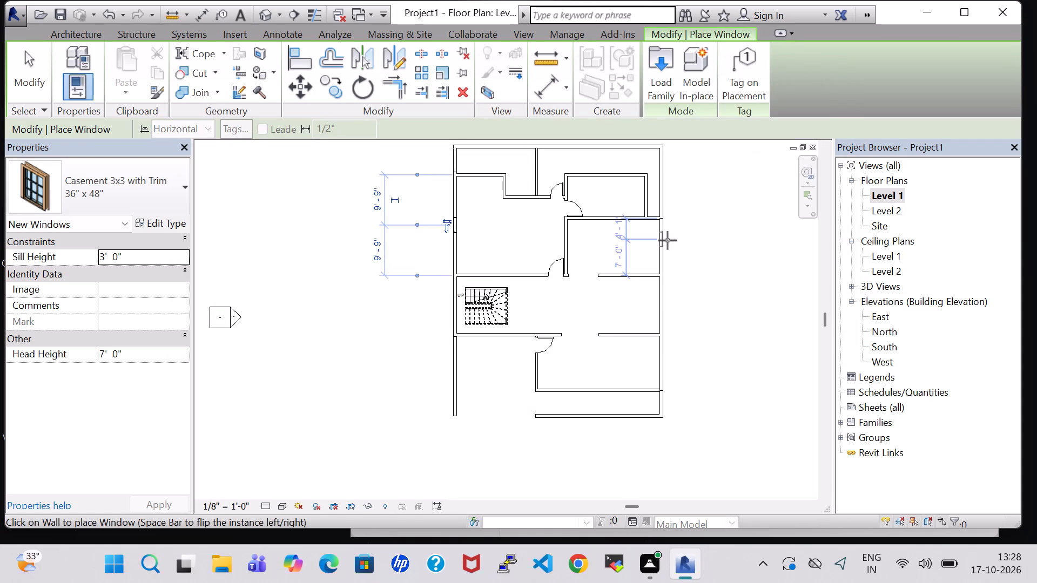
Place 36" x 48" Casement 3x3 windows centred in the east walls of both middle rooms (5'-6 1/2" and 5'-9" offsets) and the southeast room's south wall (12'-1").
left_click(668, 241)
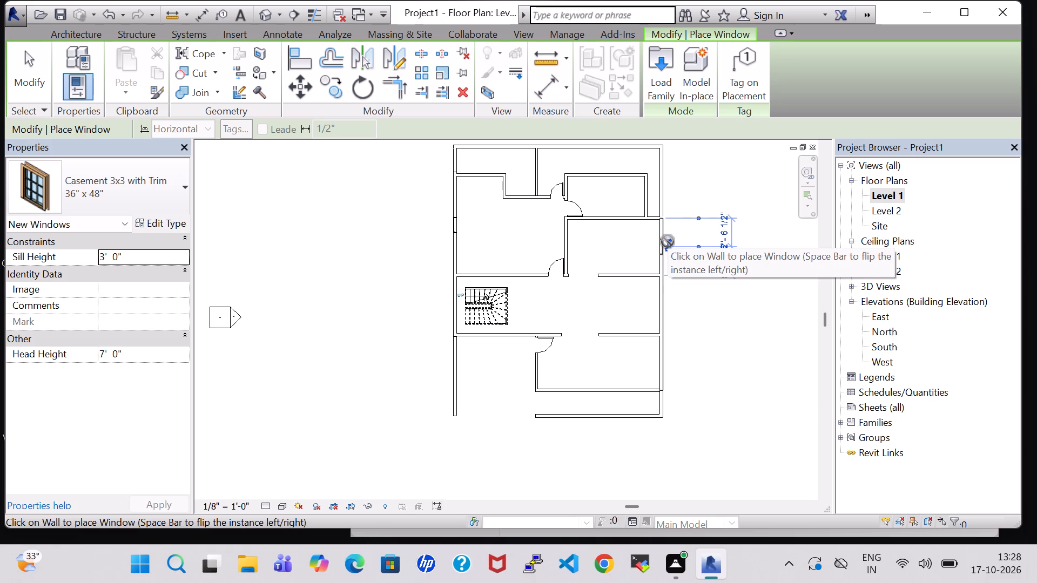
left_click(669, 306)
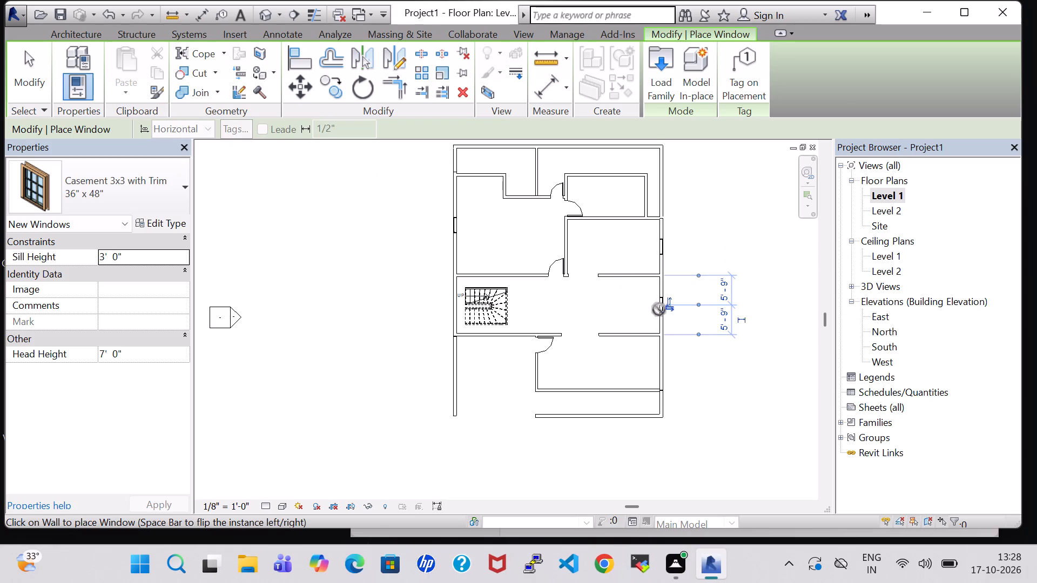
left_click(596, 392)
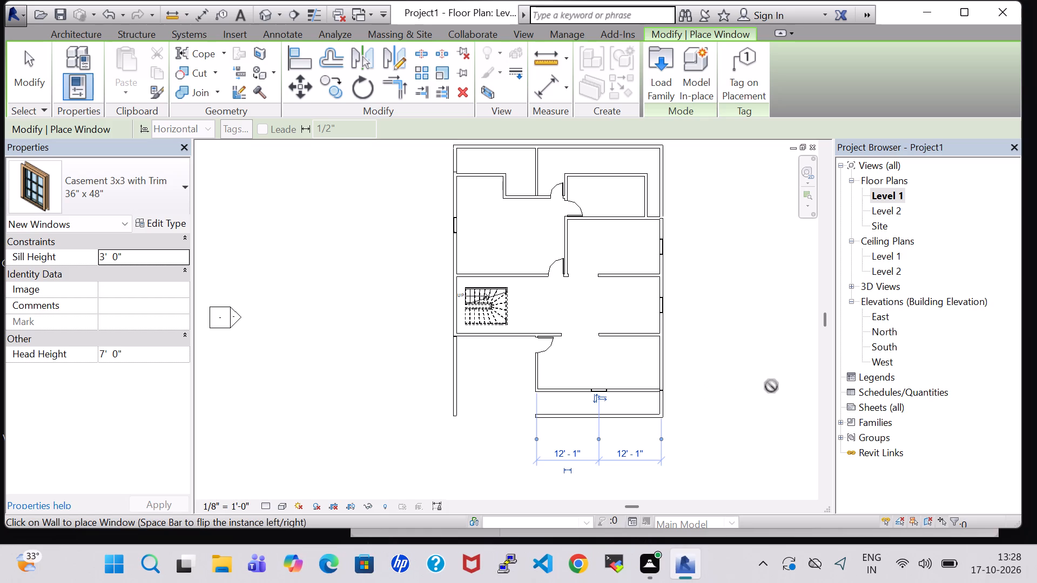
key("Escape")
key("Escape")
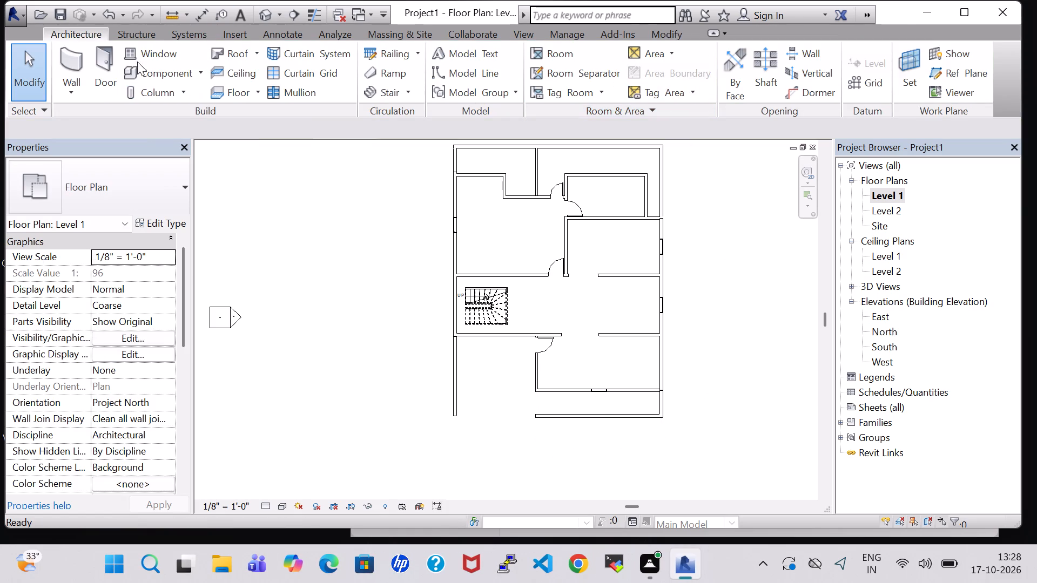
Load the Transom with Trim window family from the US Imperial Windows library.
left_click(137, 57)
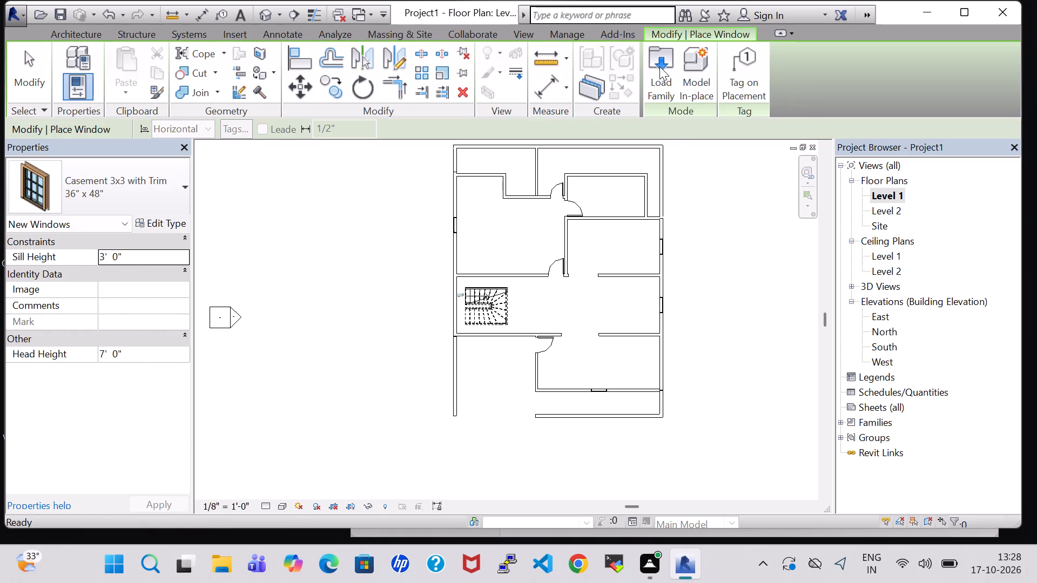
left_click(659, 66)
left_click(607, 356)
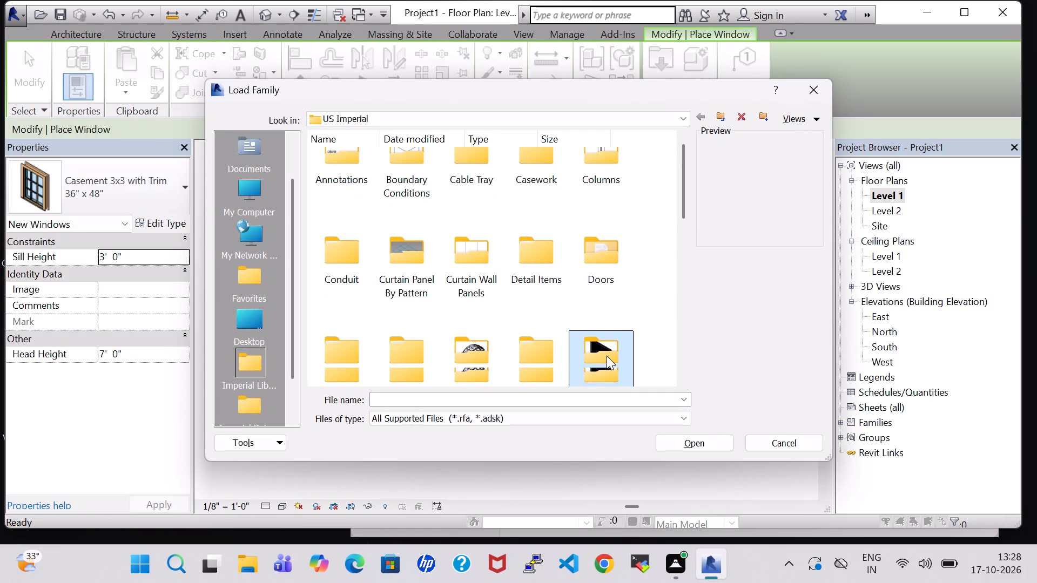
key("w")
double_click(476, 330)
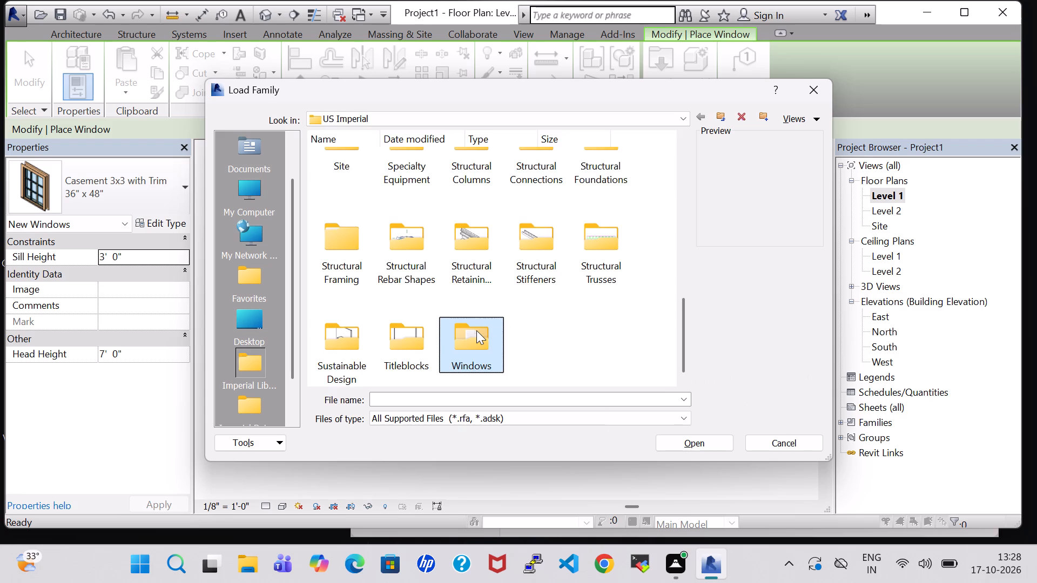
scroll(497, 290, "down", 3)
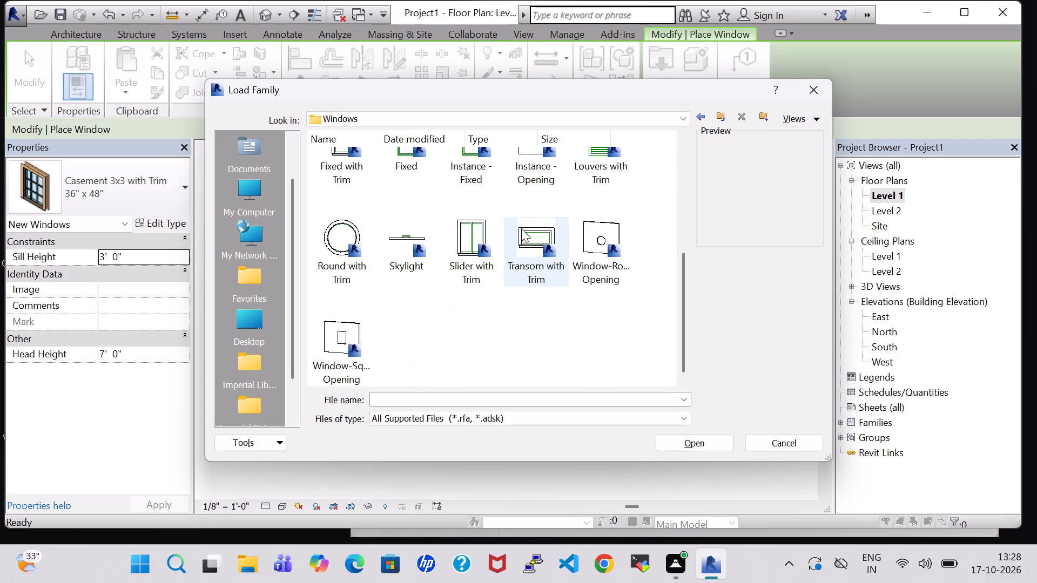
left_click(535, 225)
left_click(674, 449)
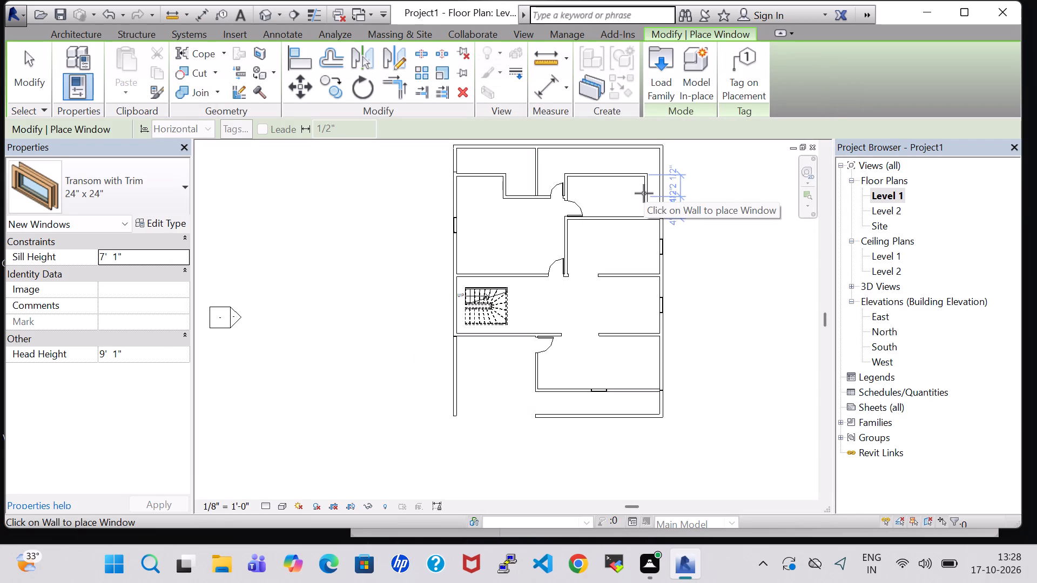
Place a 24" x 24" Transom with Trim window midway along the east wall of the small northeast room.
scroll(644, 193, "up", 2)
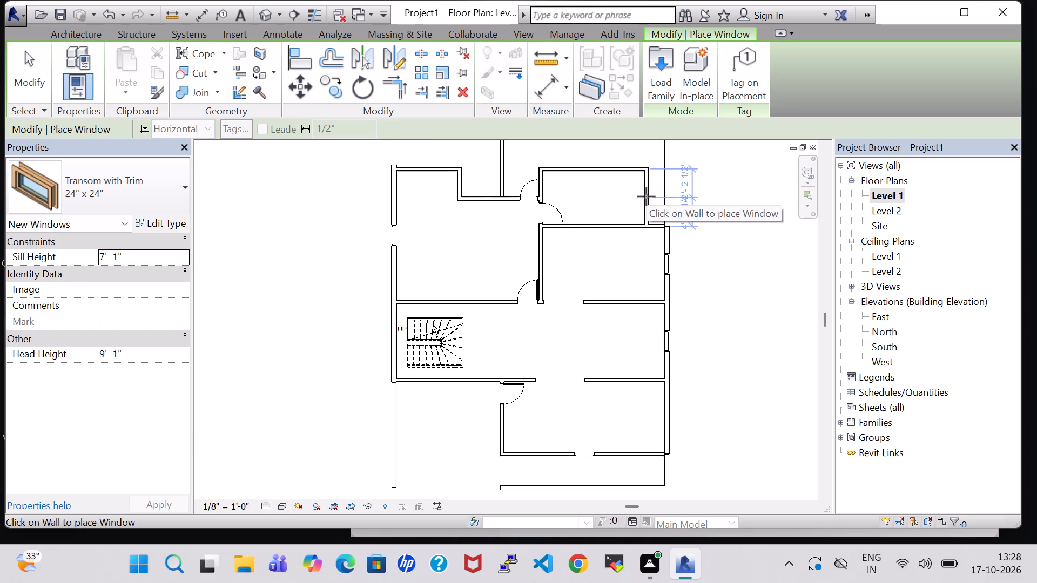
left_click(646, 196)
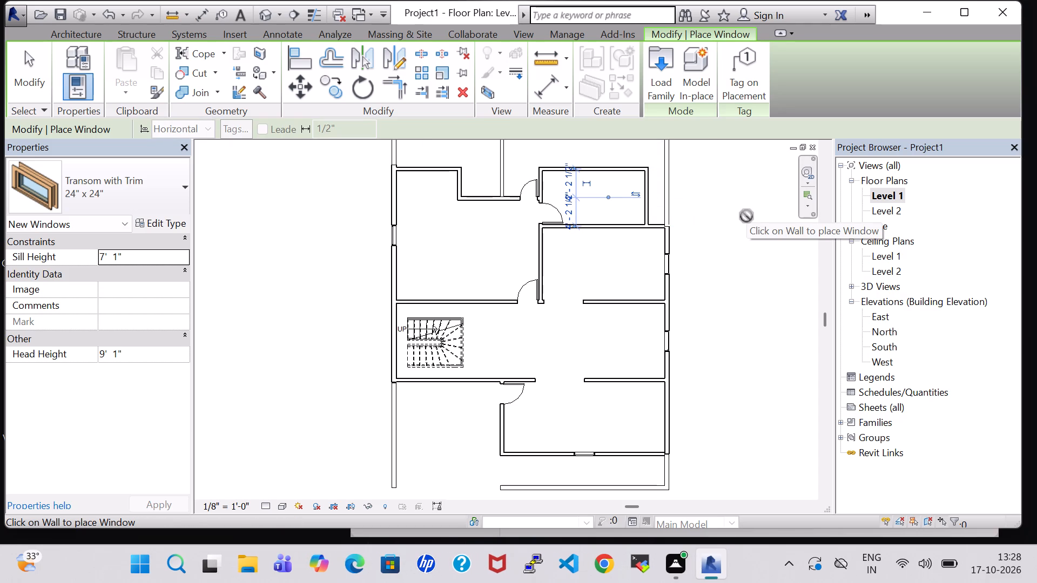
key("Escape")
key("Escape")
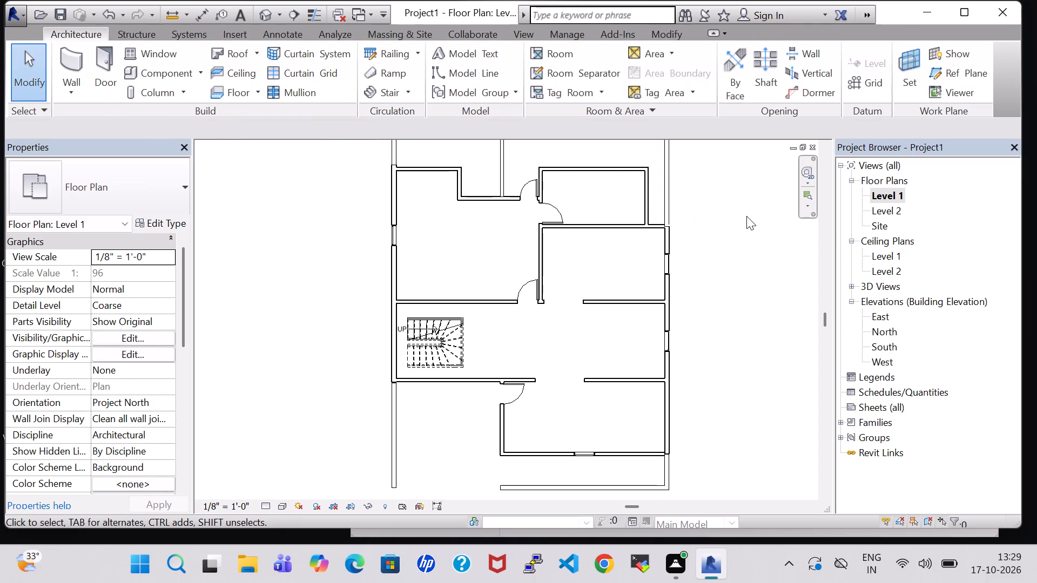
In the 3D view, nudge the transom window in the small northeast room's east wall slightly downward and check the model.
left_click(261, 9)
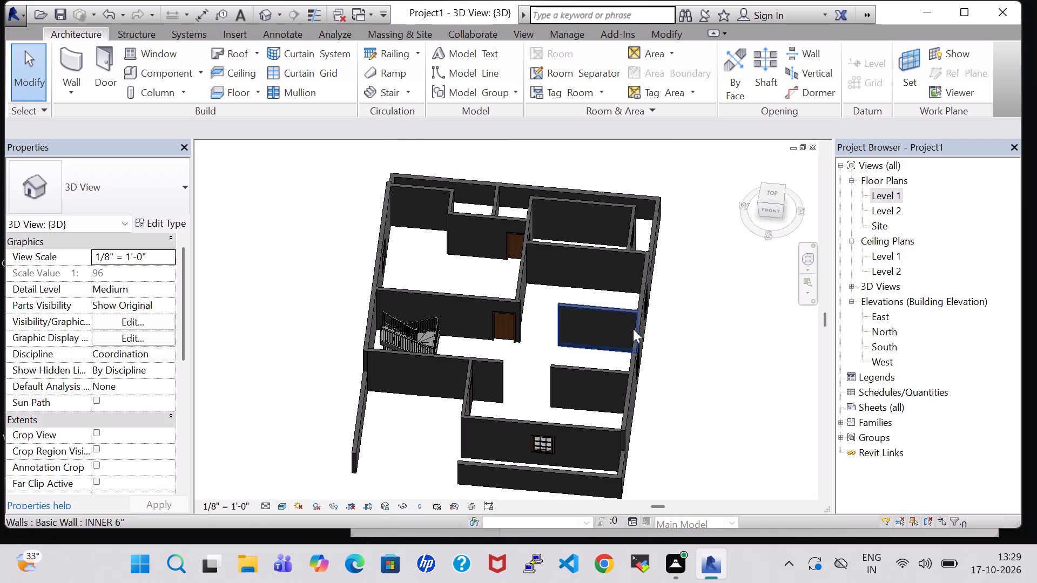
middle_click_drag(729, 376, 589, 303, "shift")
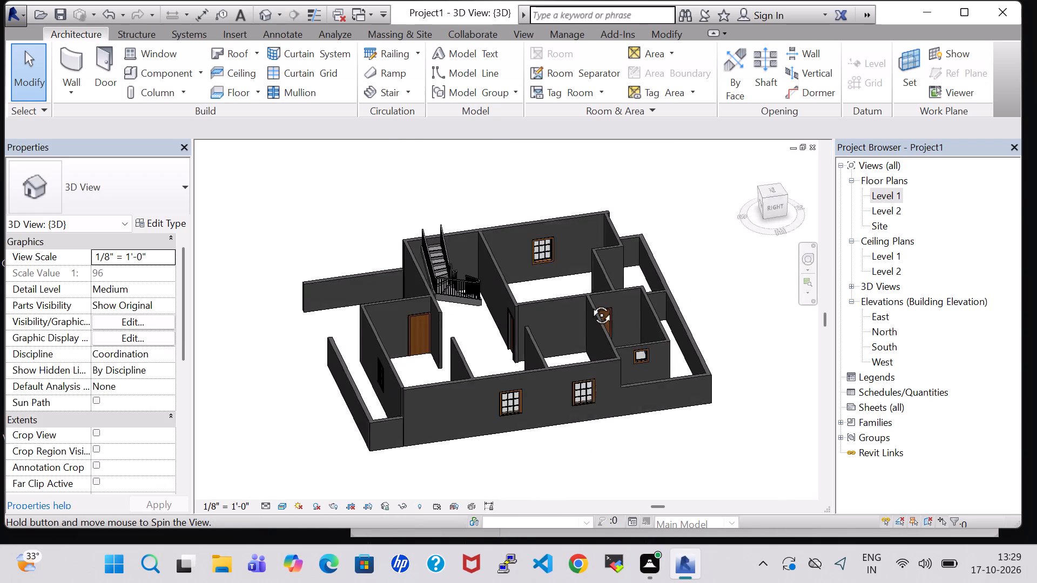
middle_click_drag(589, 303, 585, 303, "shift")
left_click(637, 361)
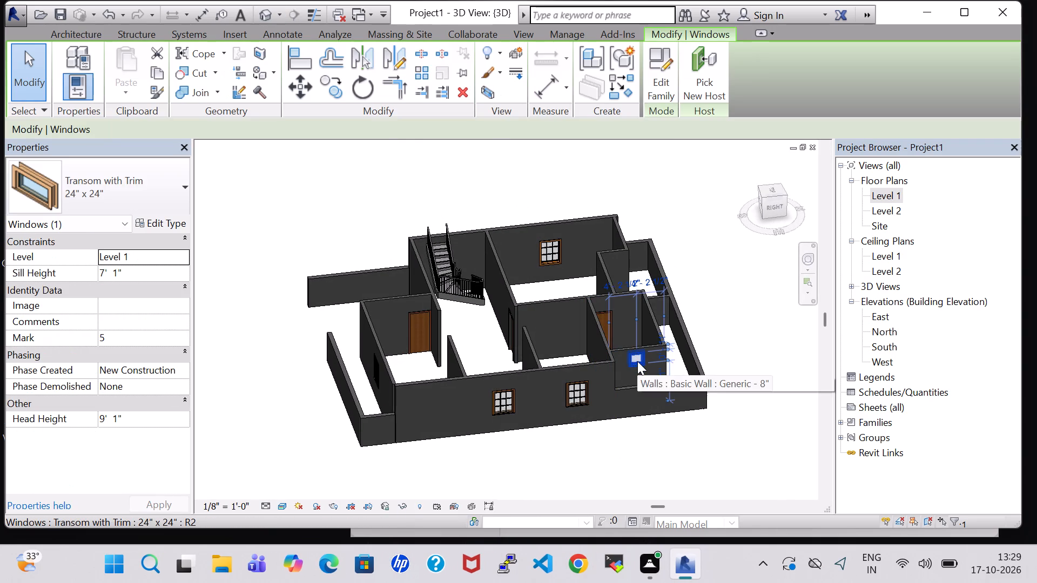
key("Down")
left_click(746, 361)
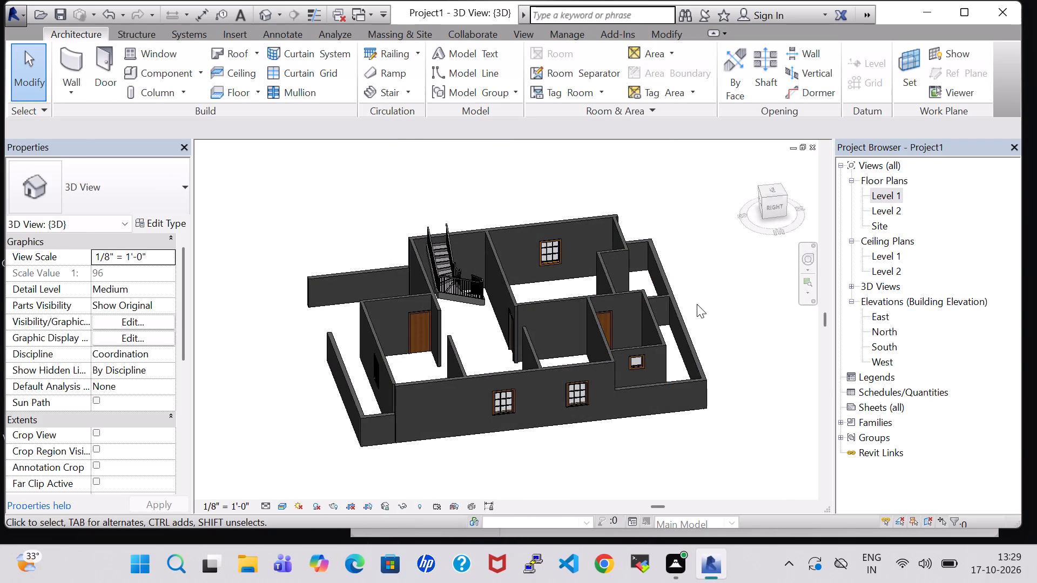
middle_click_drag(698, 263, 796, 338)
middle_click_drag(704, 368, 746, 370, "shift")
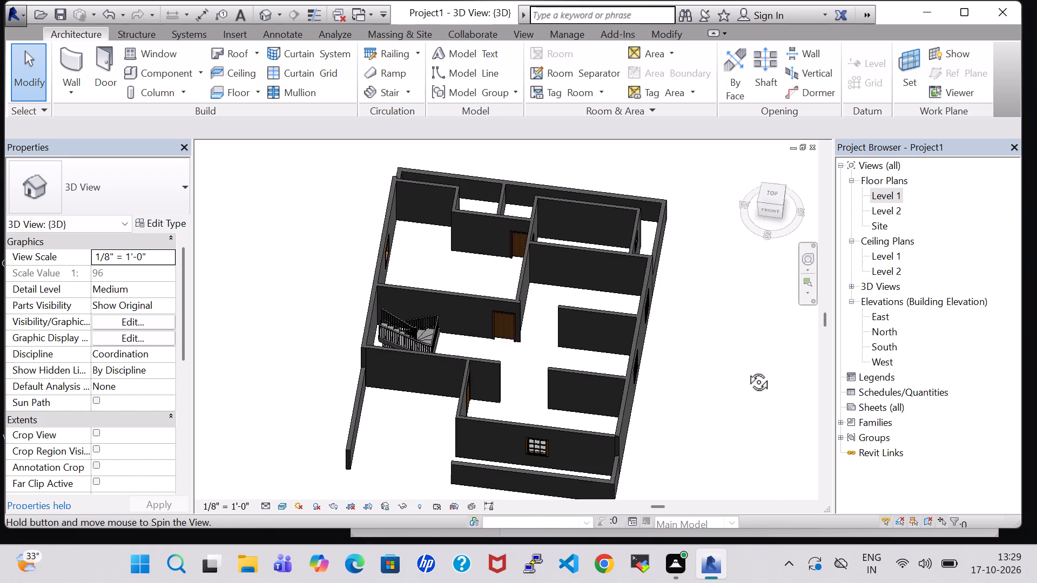
middle_click_drag(746, 370, 750, 370, "shift")
Return to the Level 1 floor plan and delete the INNER 6" partition crossing the strip along the north exterior wall.
double_click(879, 192)
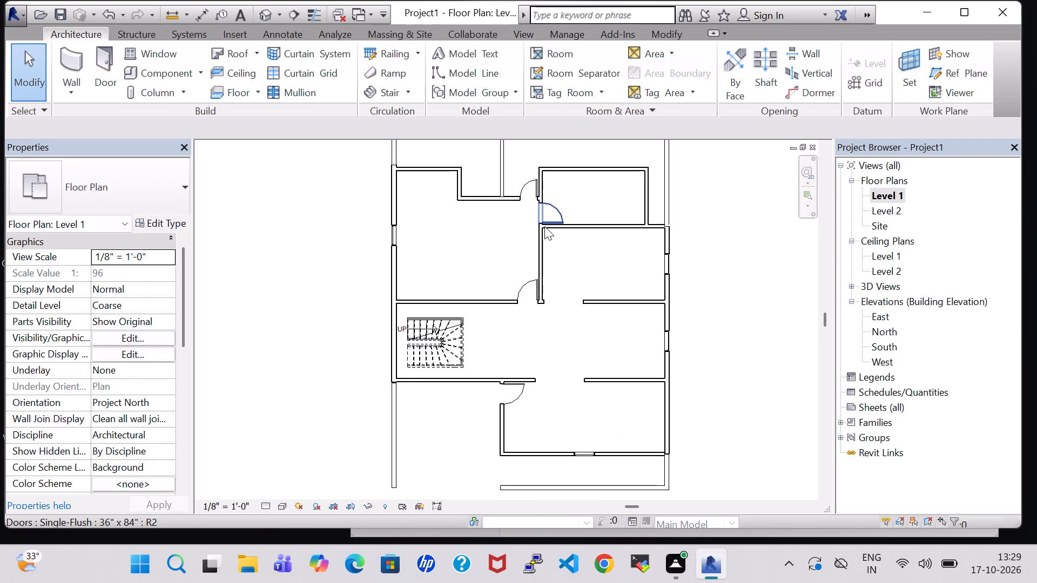
scroll(544, 226, "down", 3)
middle_click_drag(685, 219, 704, 297)
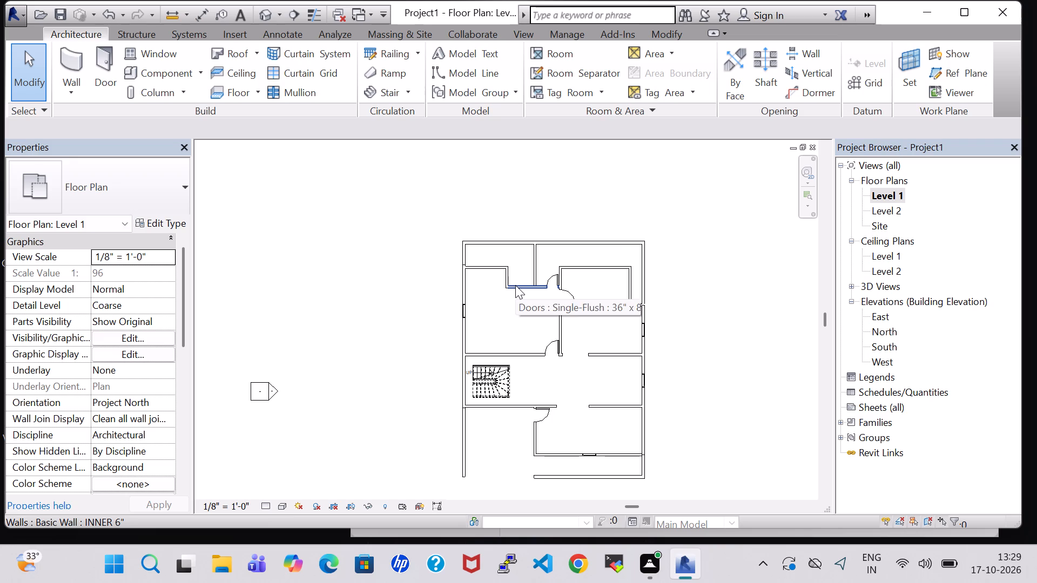
left_click(515, 285)
left_click(749, 288)
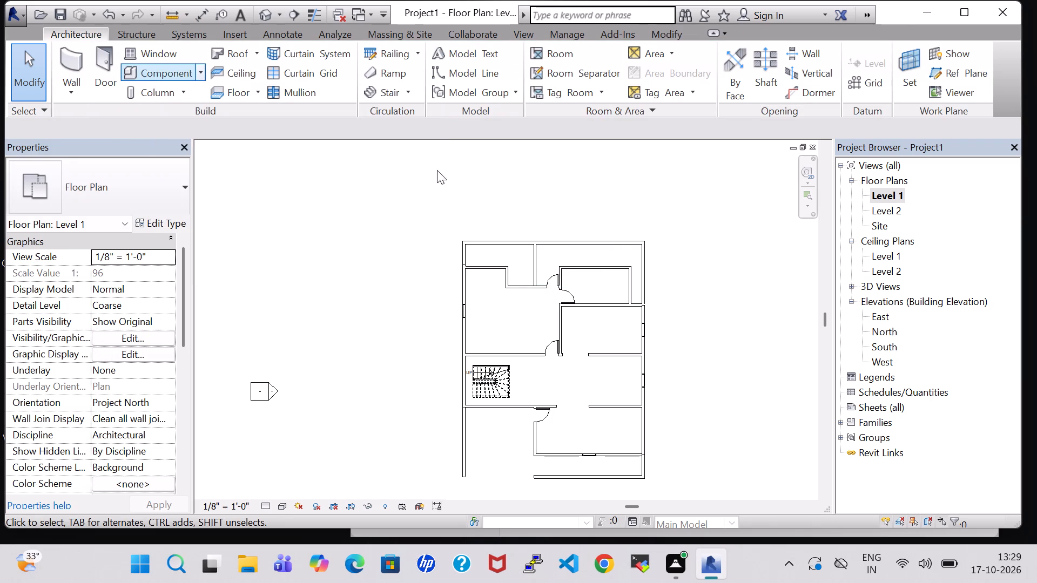
left_click(534, 259)
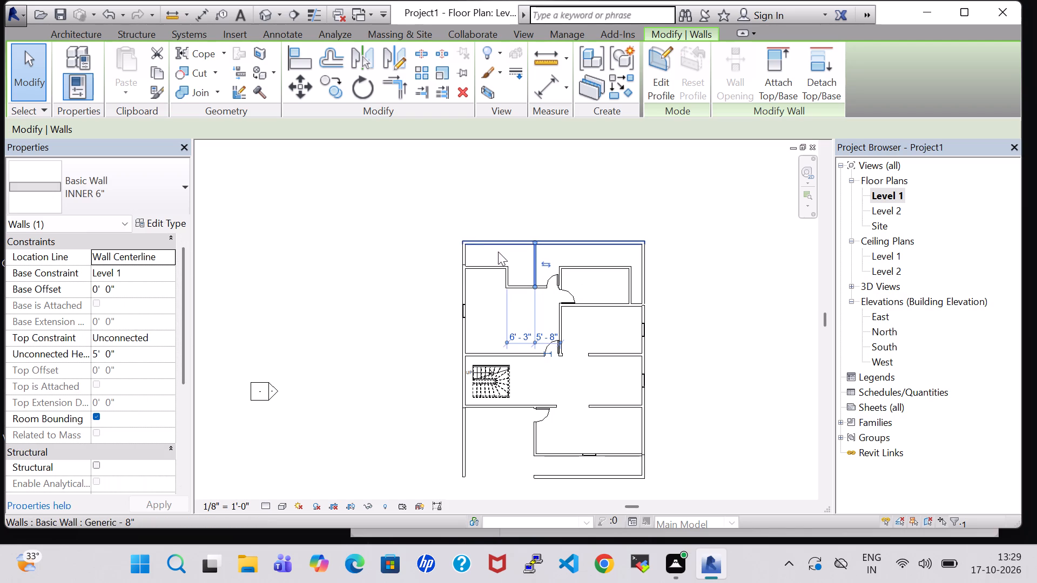
left_click(152, 220)
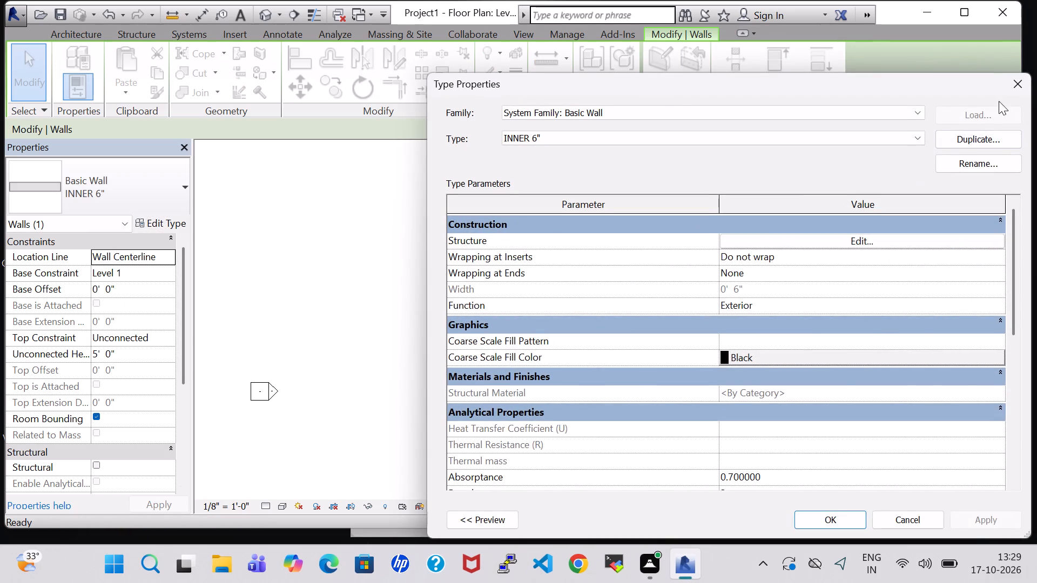
left_click(1015, 86)
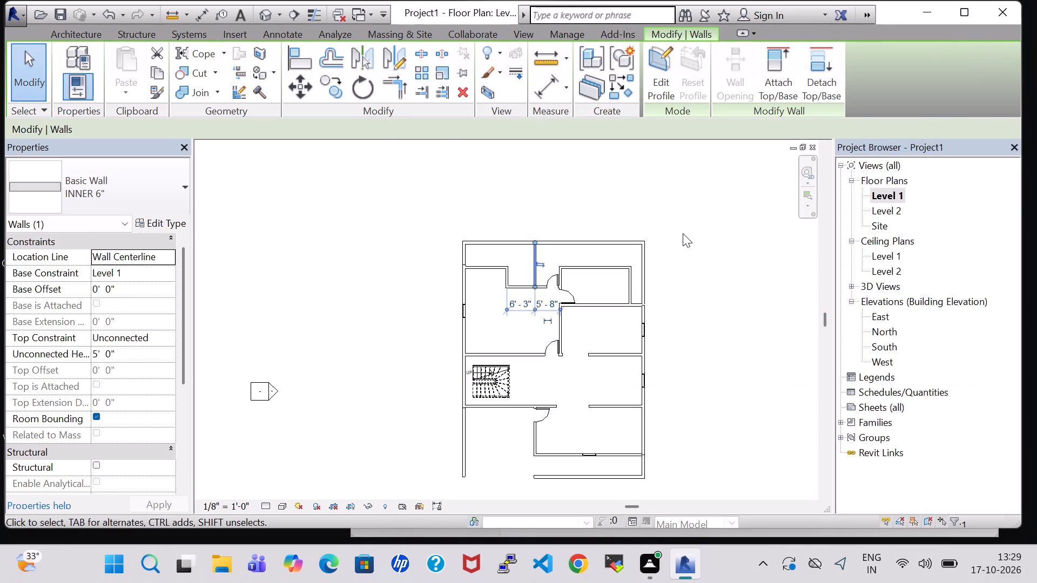
key("Delete")
Draw a room separation line about 9'-10" long from the recessed partition north to the exterior wall, 4'-3" east of the jog.
left_click(574, 75)
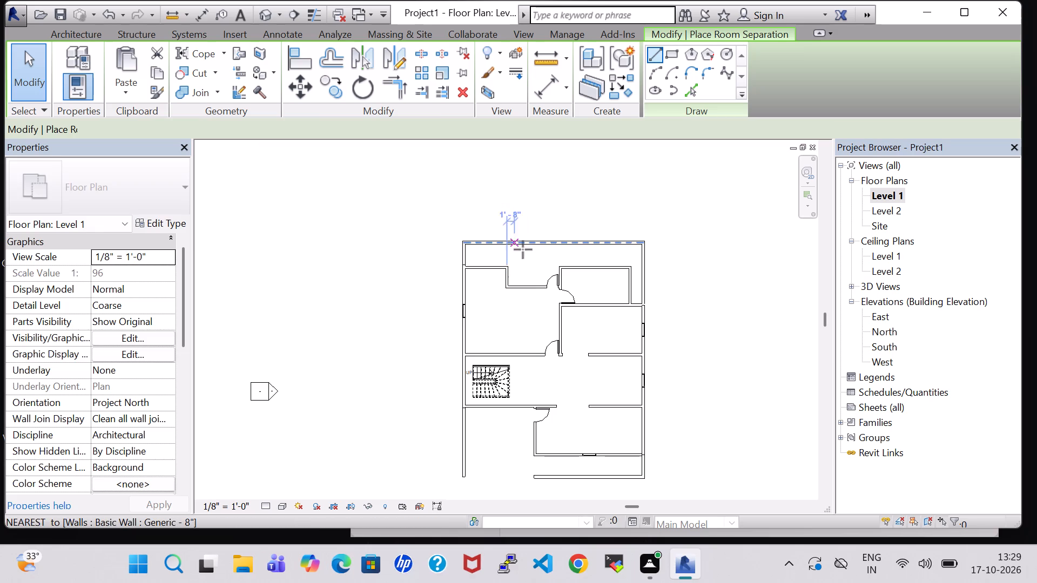
left_click(533, 243)
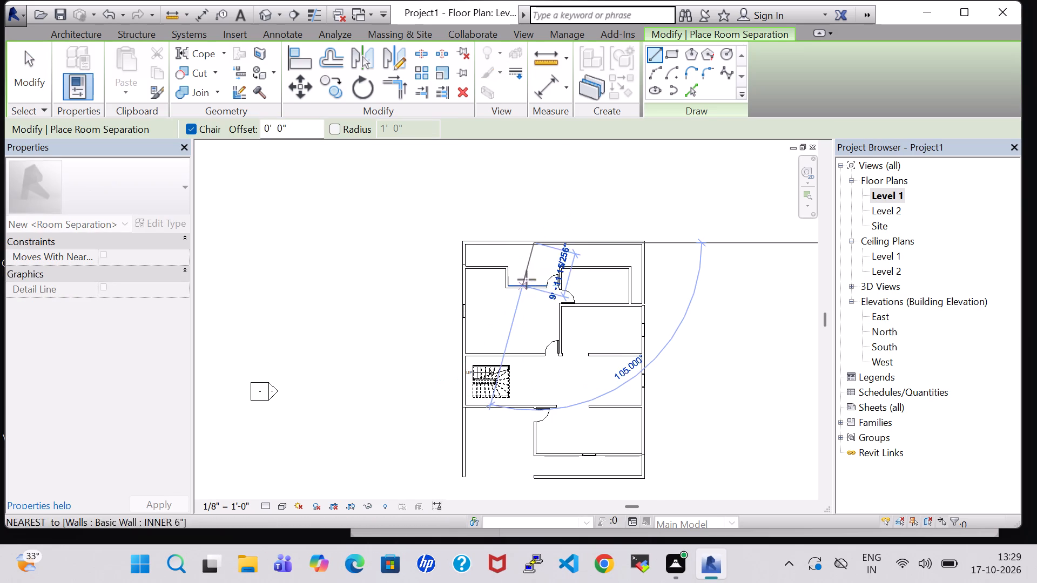
key("Escape")
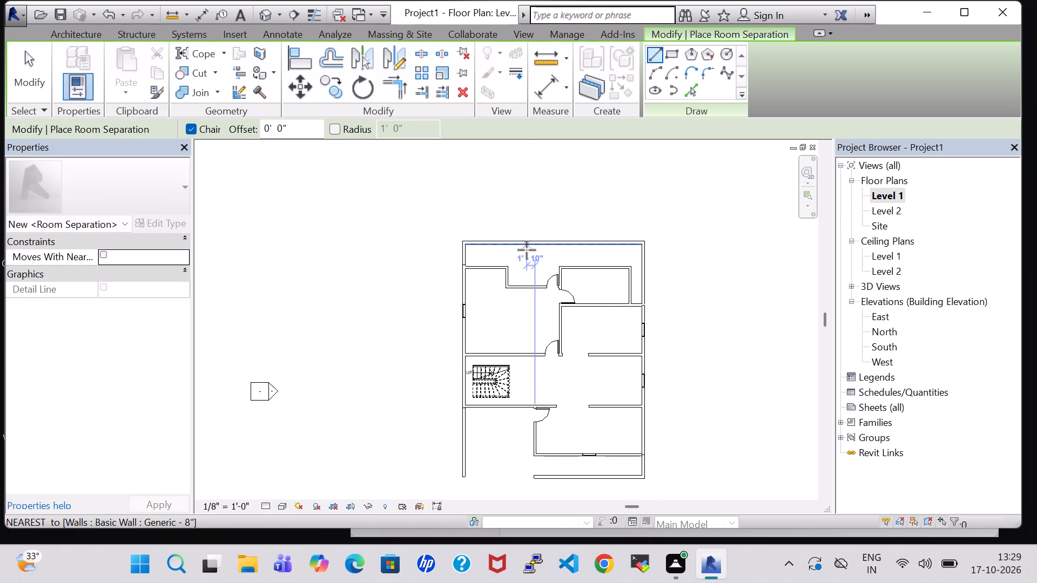
scroll(528, 243, "up", 6)
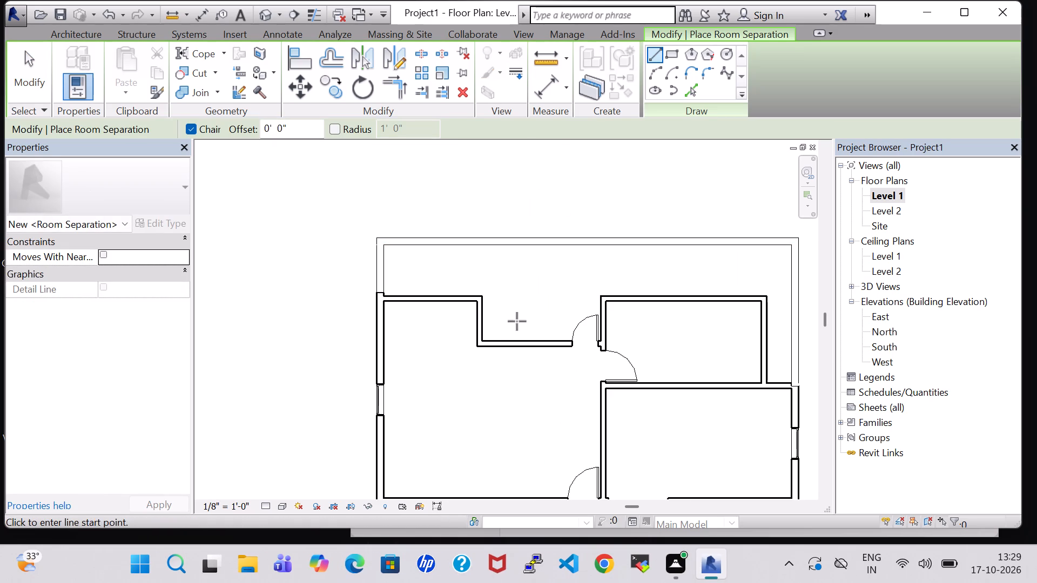
left_click(523, 343)
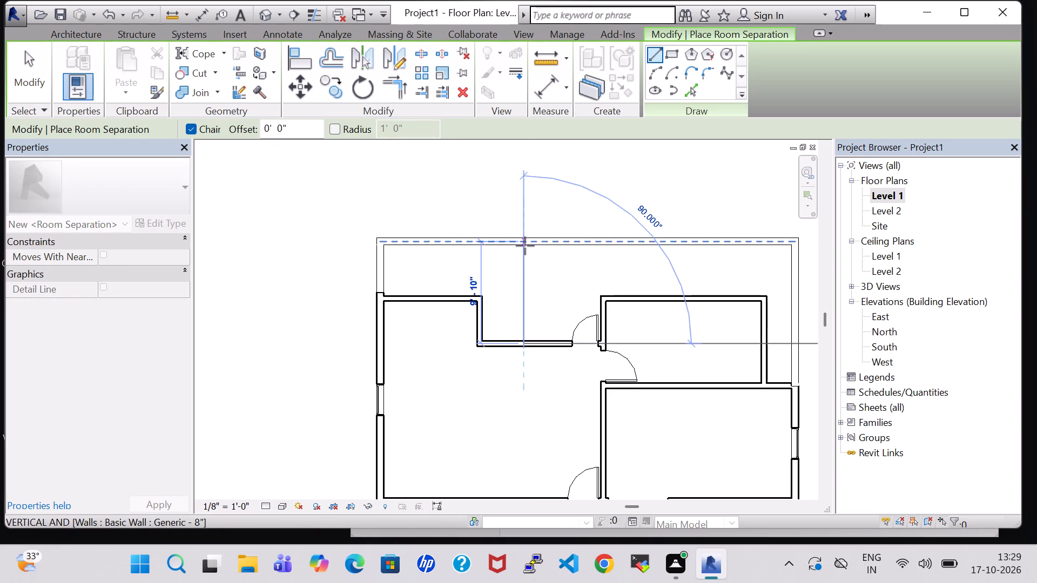
left_click(525, 246)
scroll(571, 216, "down", 5)
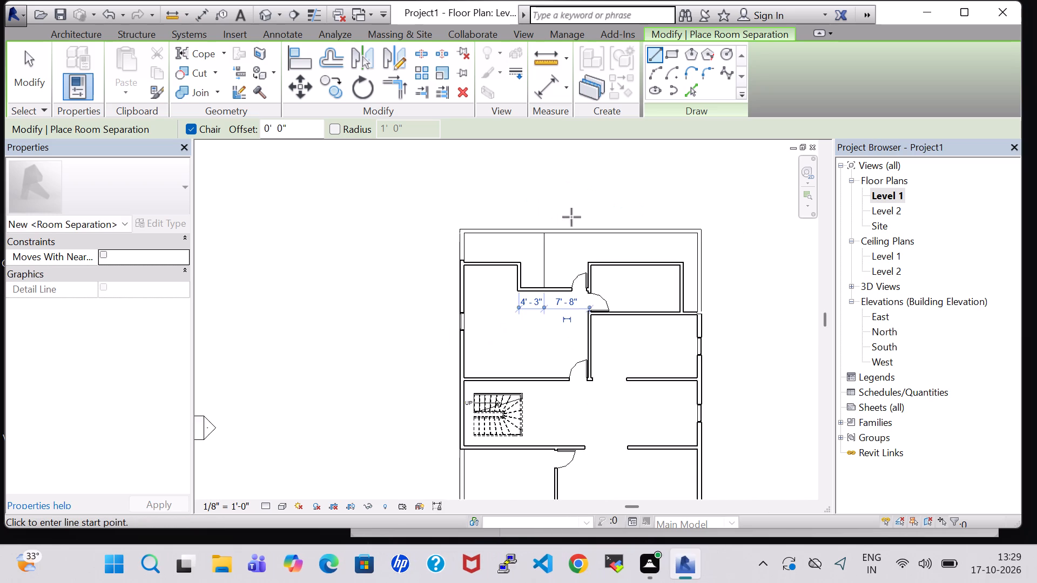
key("Escape")
key("Escape")
Nudge the room separation line in the north strip slightly east.
scroll(565, 187, "down", 3)
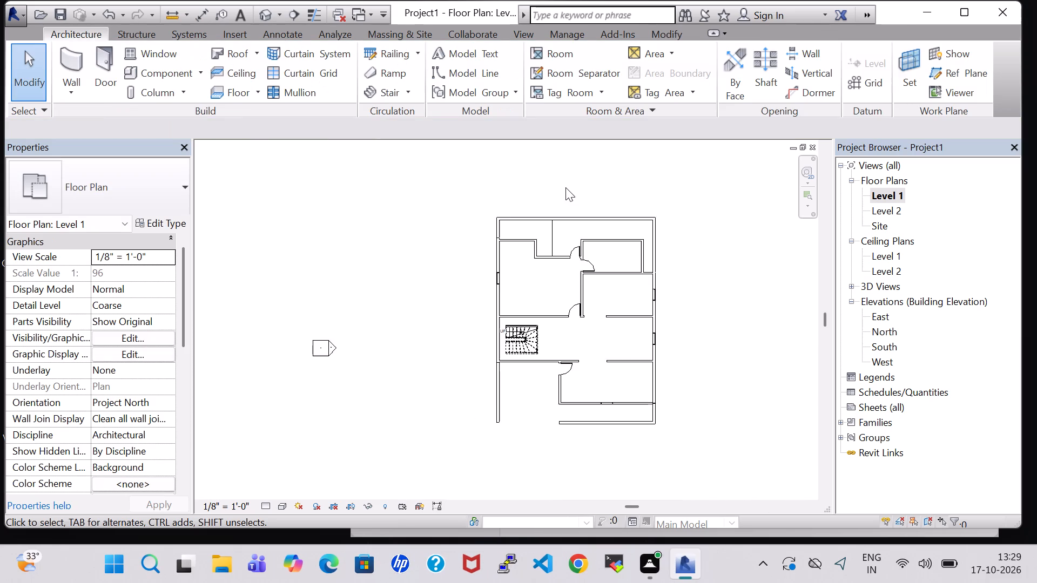
scroll(565, 187, "down", 2)
middle_click(669, 238)
scroll(669, 238, "up", 6)
scroll(594, 234, "up", 1)
middle_click_drag(594, 234, 677, 286)
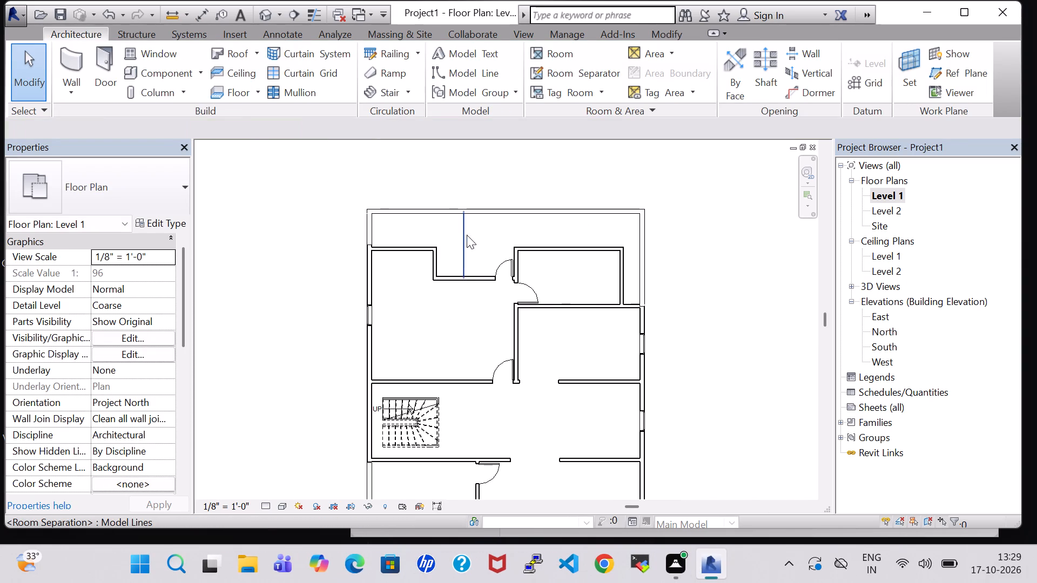
left_click(467, 235)
key("Right")
left_click(779, 331)
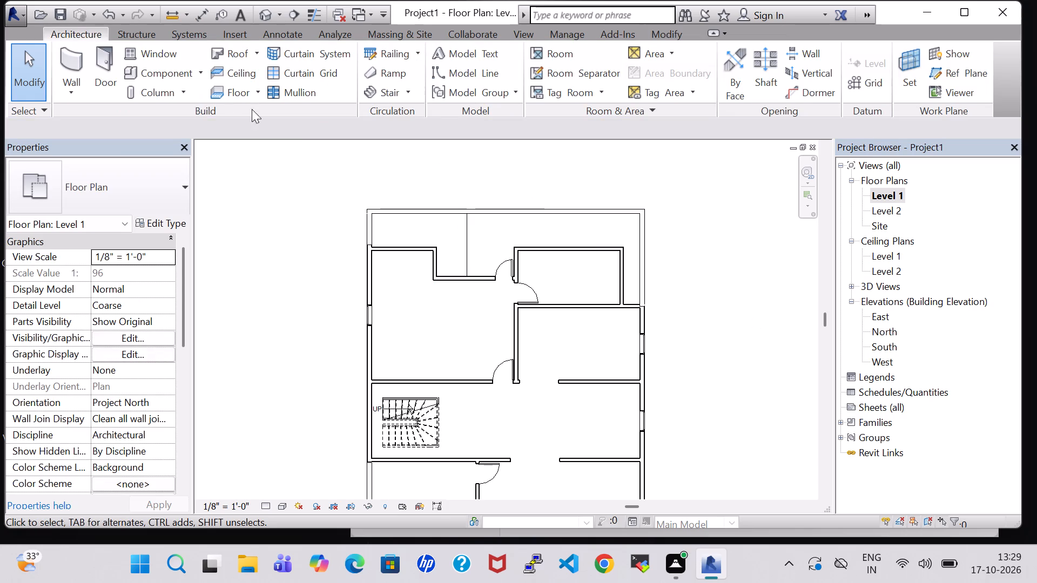
Load the Bed-Box family from the Furniture Beds library folder for placing as a component.
left_click(151, 79)
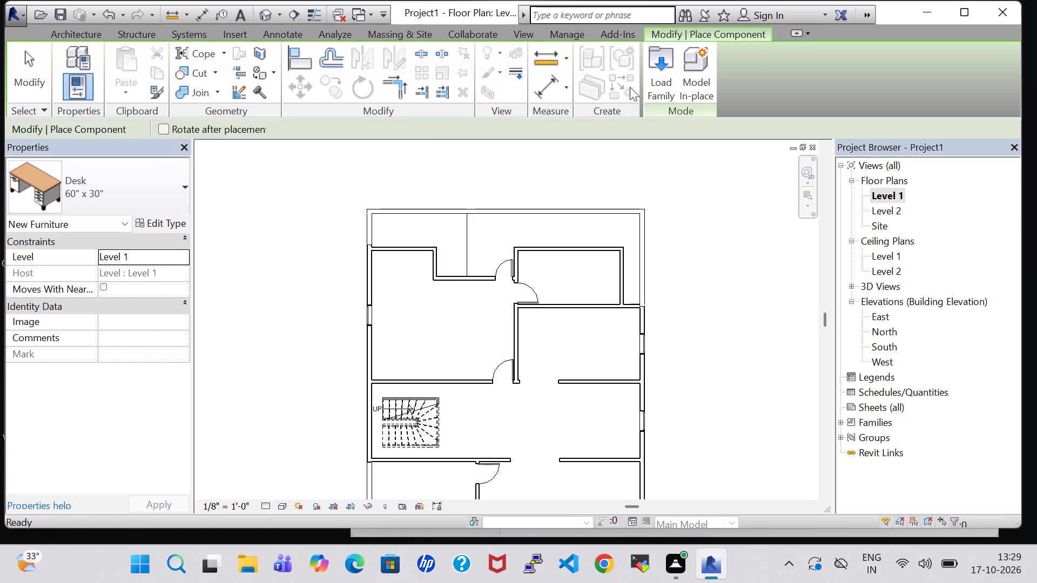
left_click(650, 85)
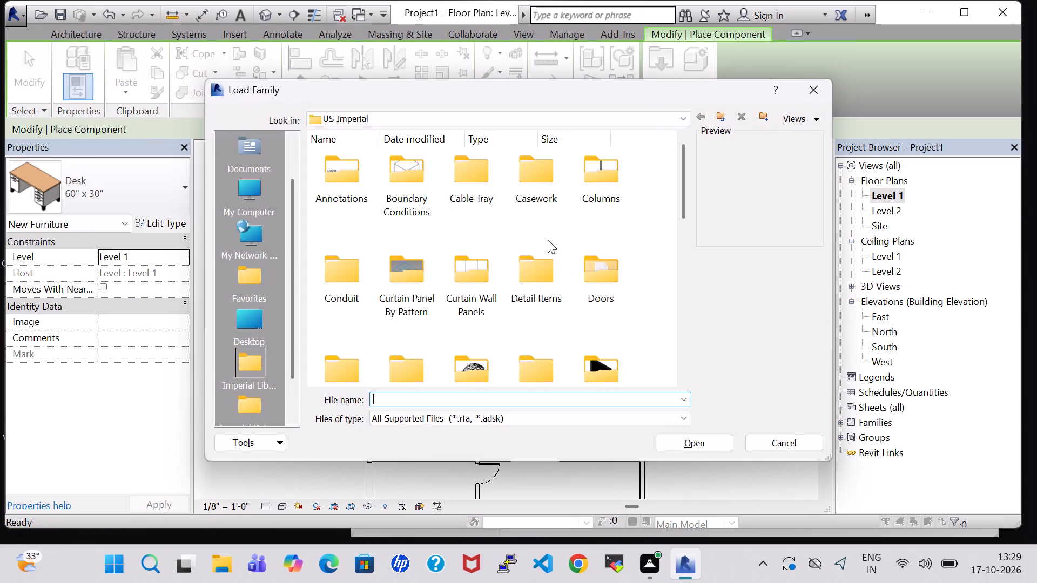
left_click(607, 362)
double_click(607, 362)
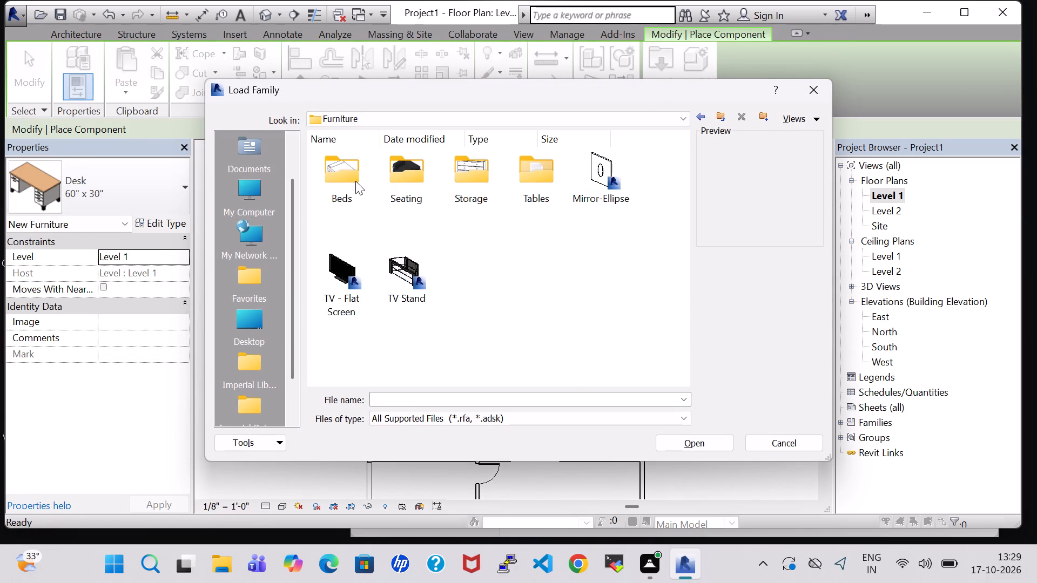
double_click(355, 181)
left_click(347, 178)
left_click(697, 441)
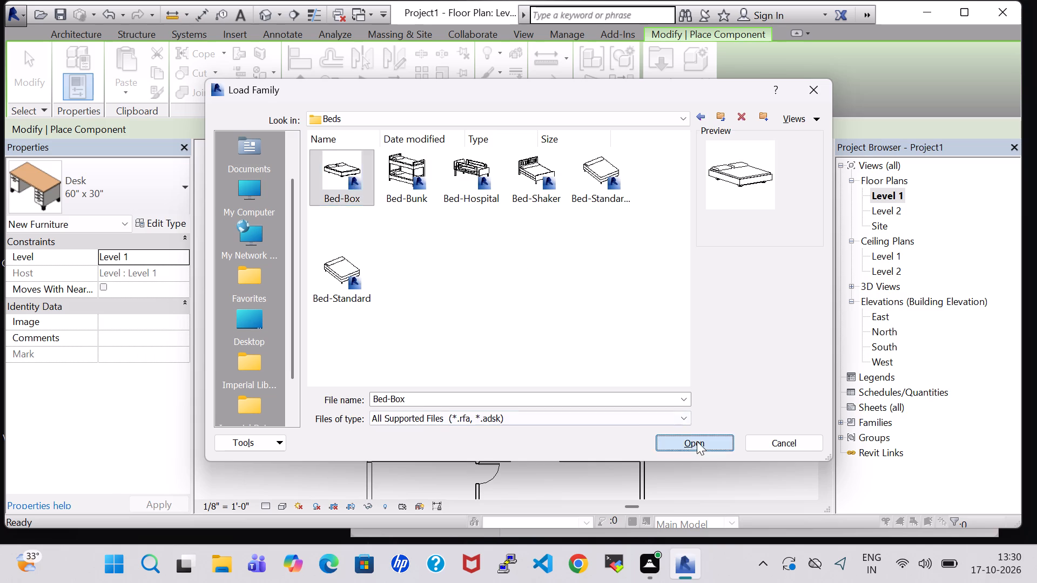
Place the Bed-Box Double 53" x 74" in the northwest bedroom, its head against the west wall at the window.
key("space")
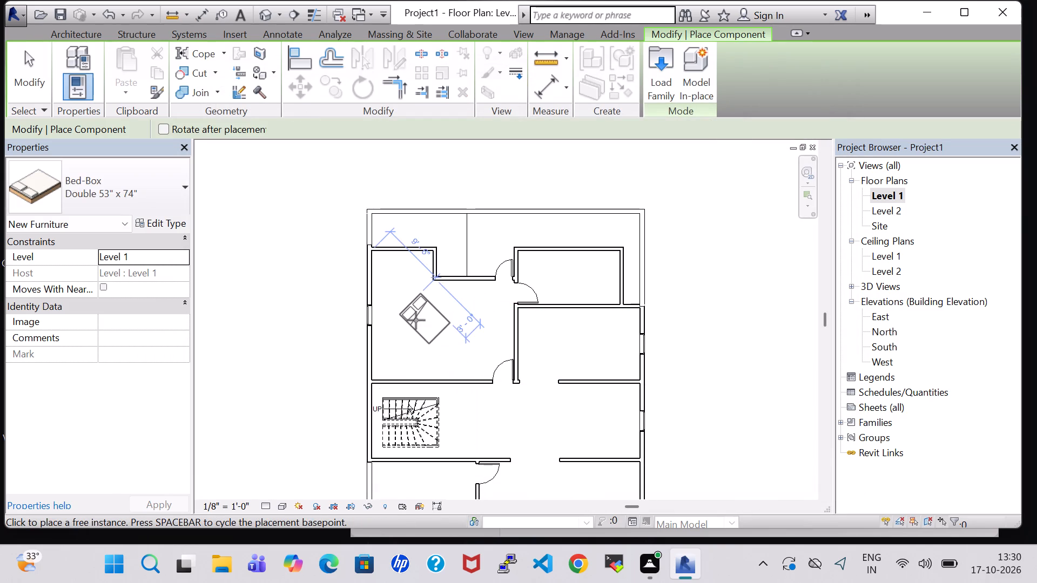
key("space")
scroll(416, 320, "up", 4)
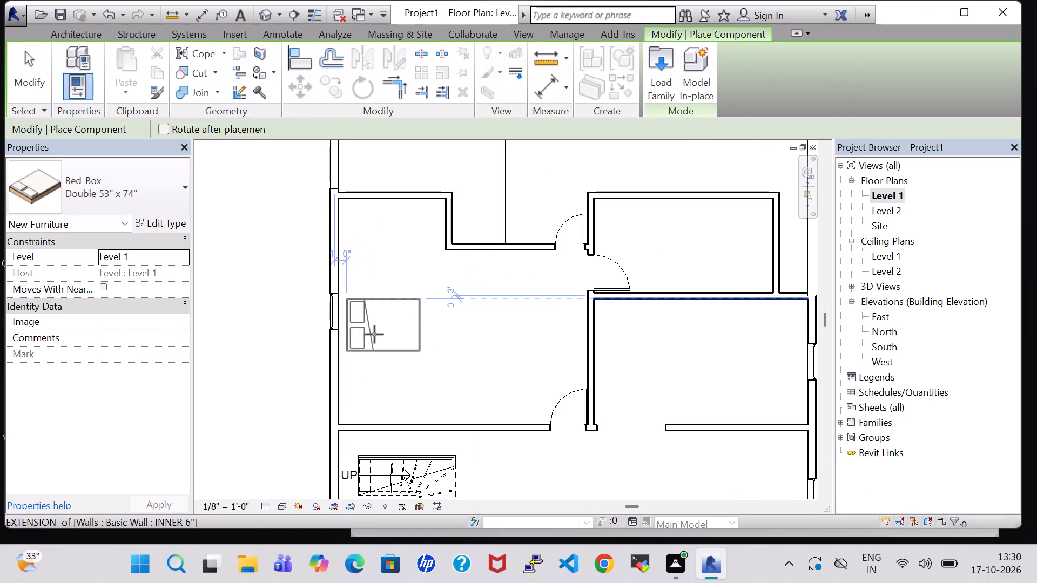
scroll(374, 329, "up", 4)
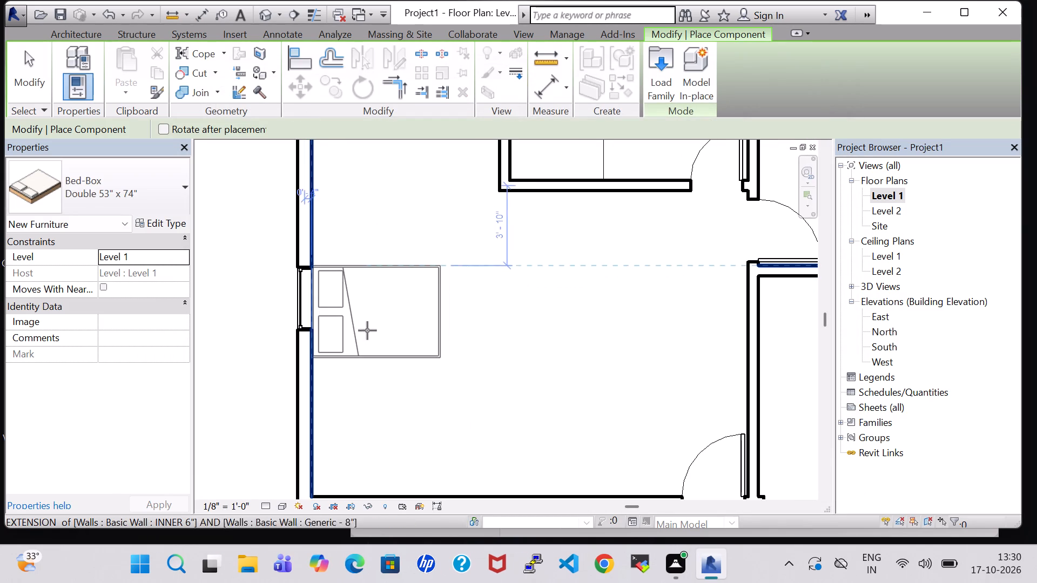
scroll(369, 331, "up", 4)
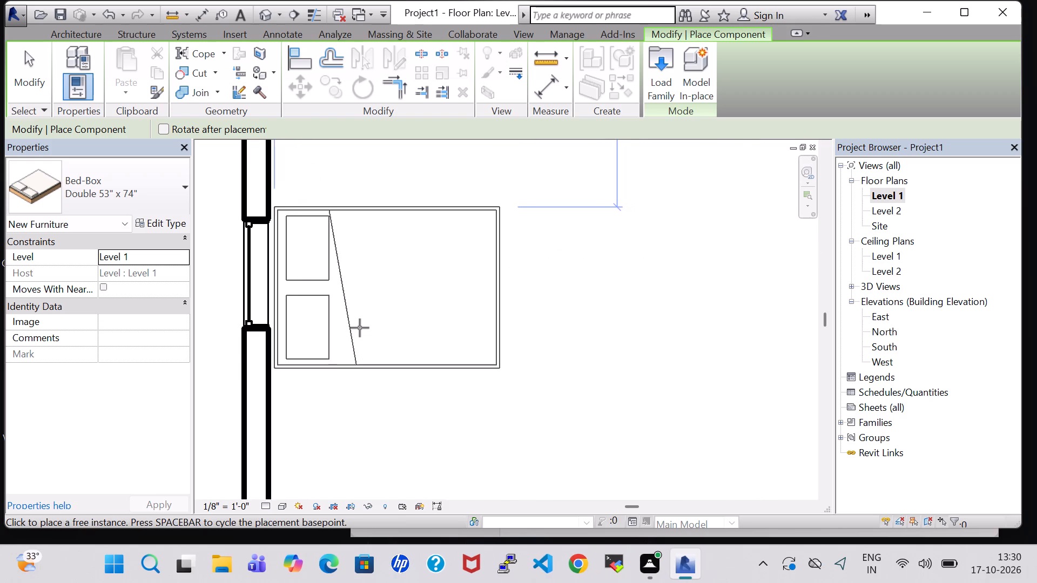
left_click(360, 328)
key("Escape")
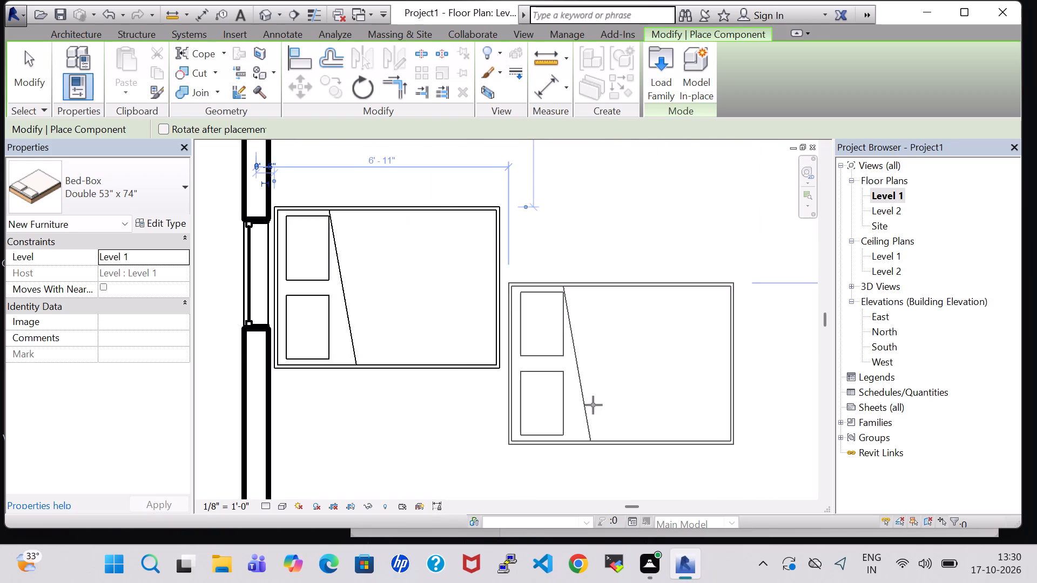
key("Escape")
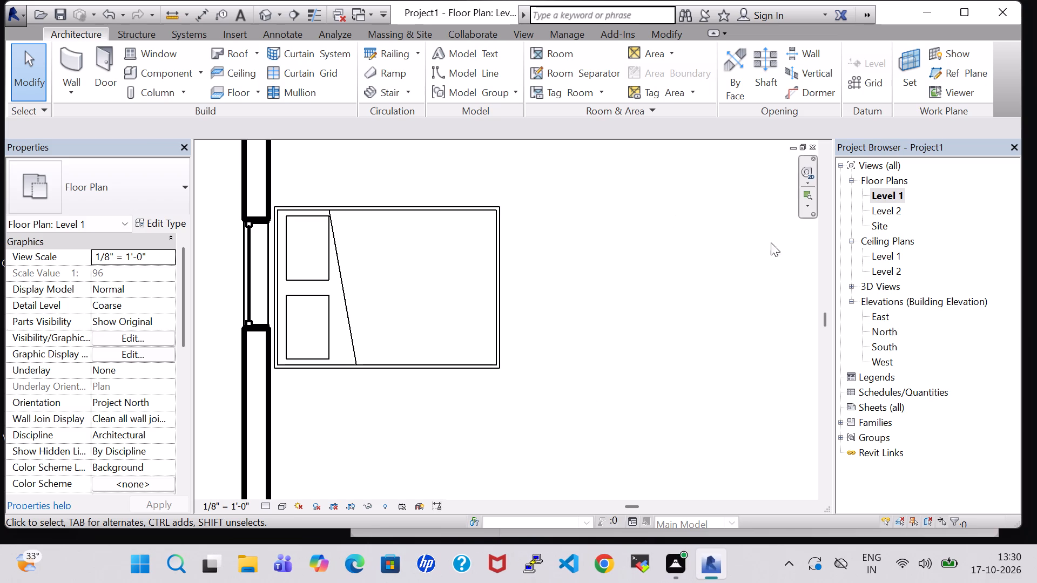
Load the Table-End family from the Furniture Tables library folder for placing as a component.
scroll(771, 242, "down", 2)
scroll(604, 171, "down", 2)
left_click(156, 70)
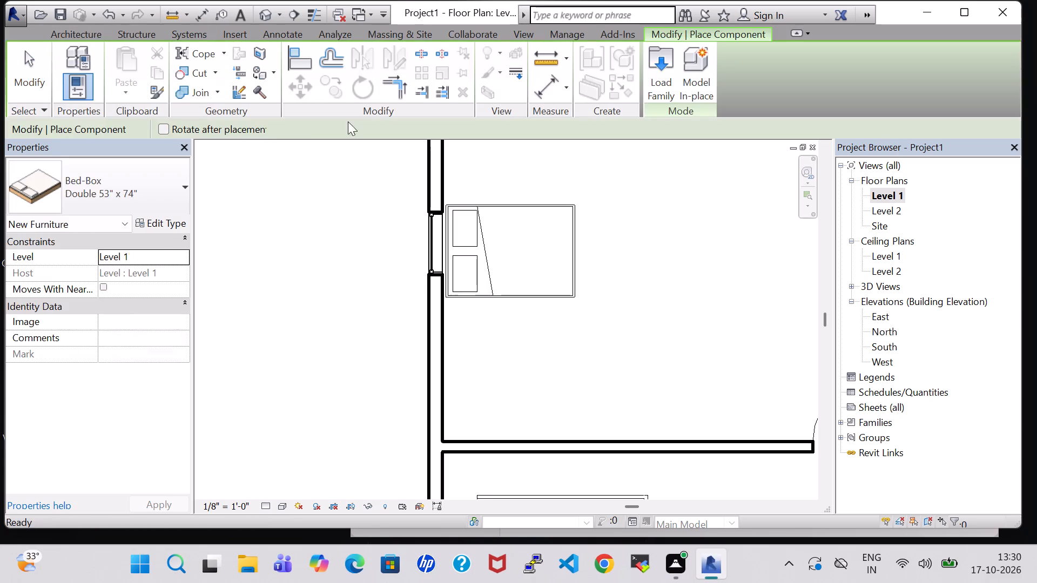
left_click(664, 69)
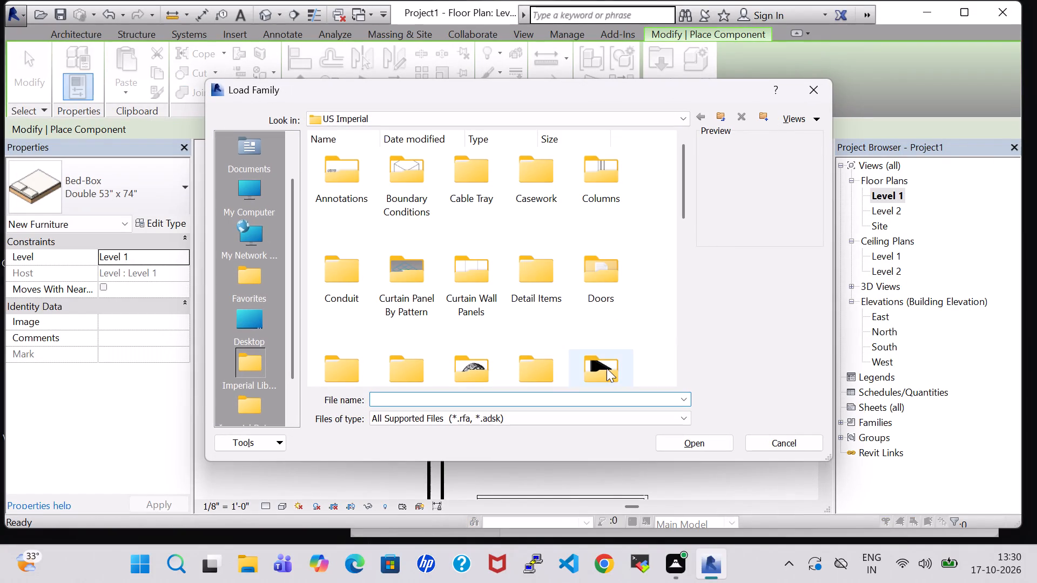
double_click(605, 369)
double_click(534, 188)
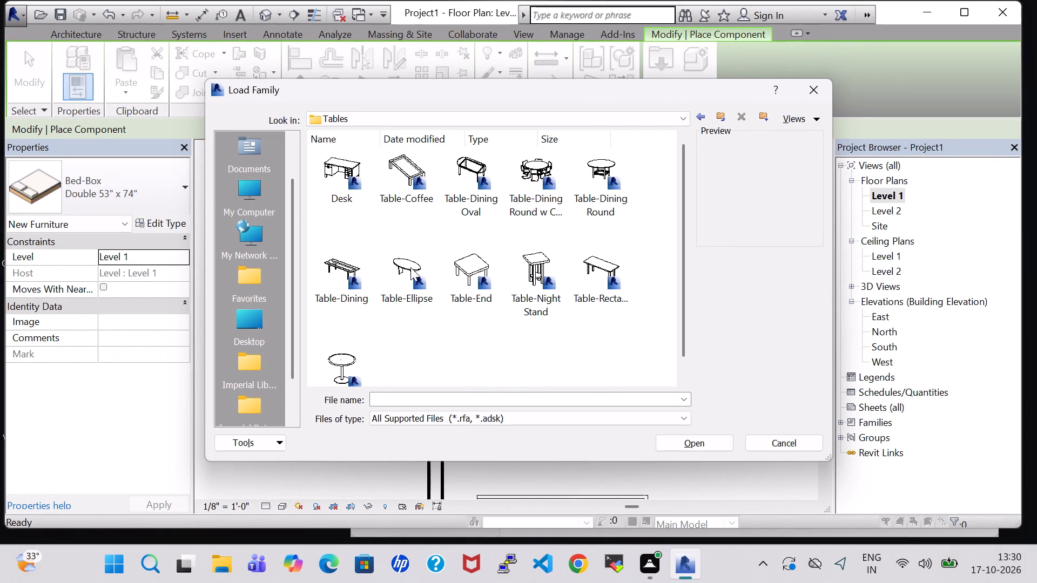
left_click(470, 255)
left_click(688, 428)
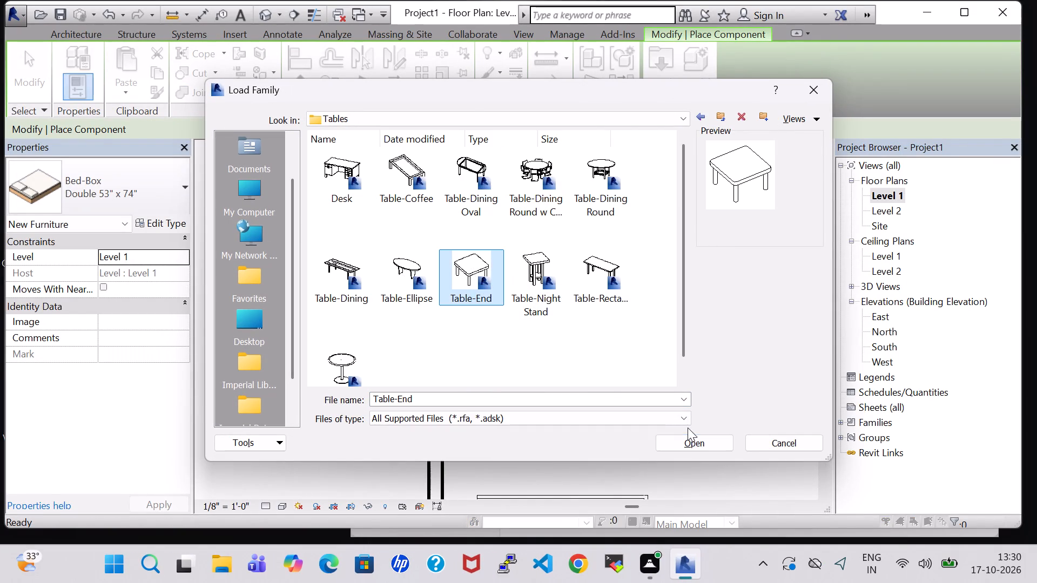
left_click(692, 444)
Place two Table-End 24" x 24" tables along the west wall, one on the south and one on the north side of the bed.
scroll(470, 334, "up", 4)
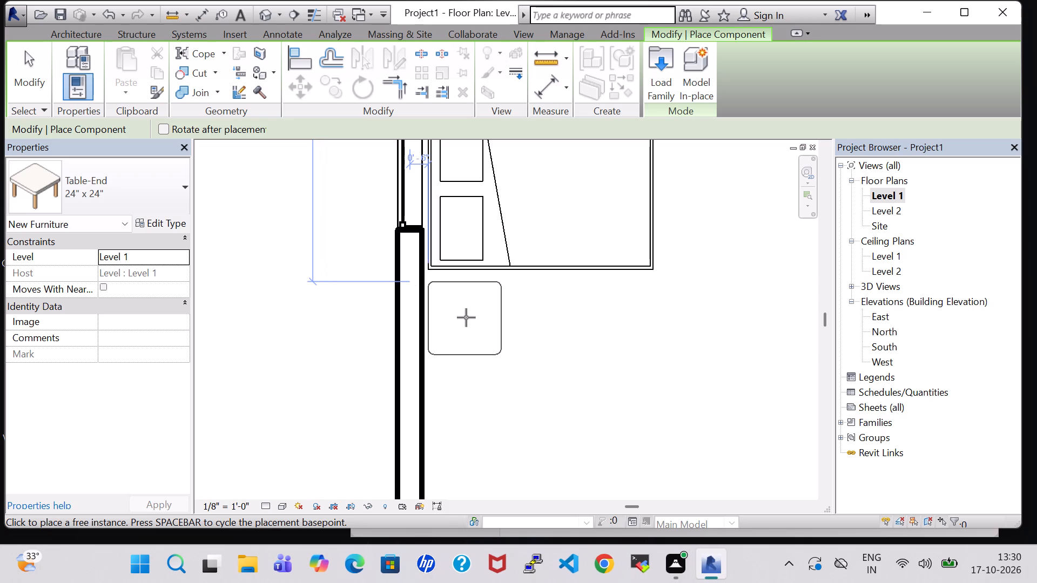
left_click(466, 317)
middle_click_drag(556, 327, 569, 472)
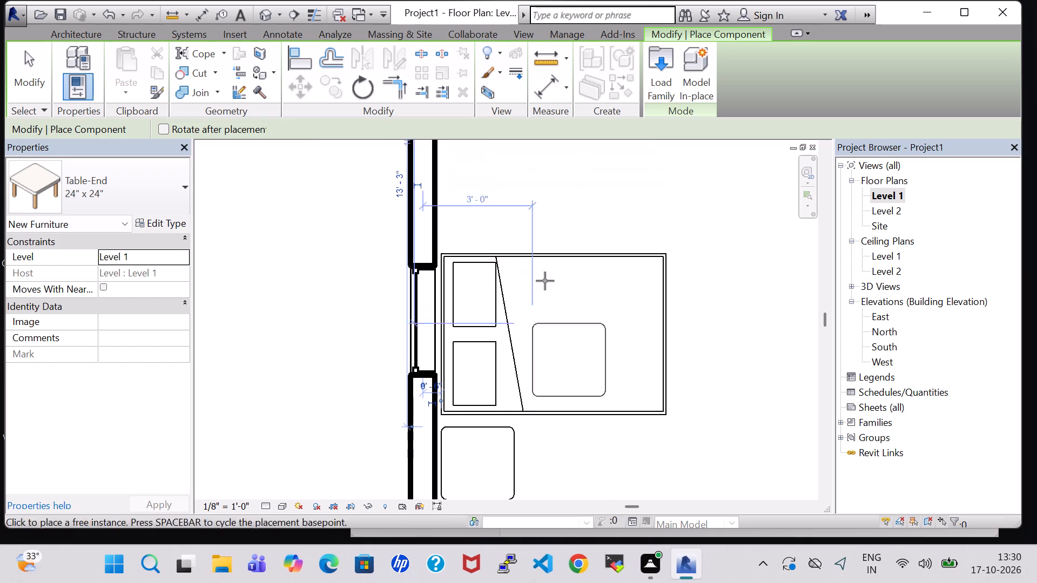
left_click(480, 207)
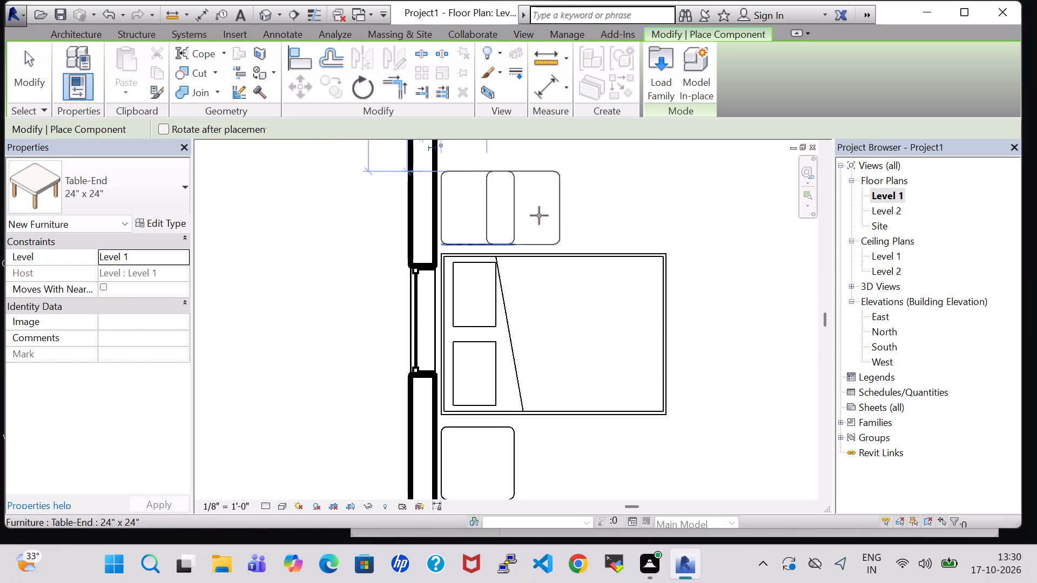
scroll(541, 215, "down", 6)
key("Escape")
key("Escape")
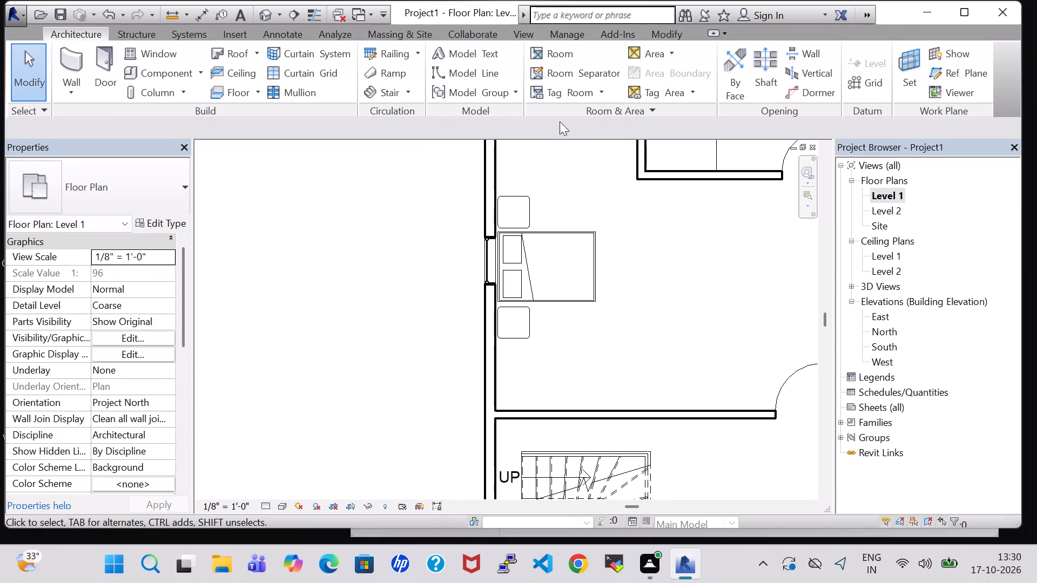
Load the Chair-Corbu family from the Furniture Seating library folder for placing as a component.
left_click(151, 77)
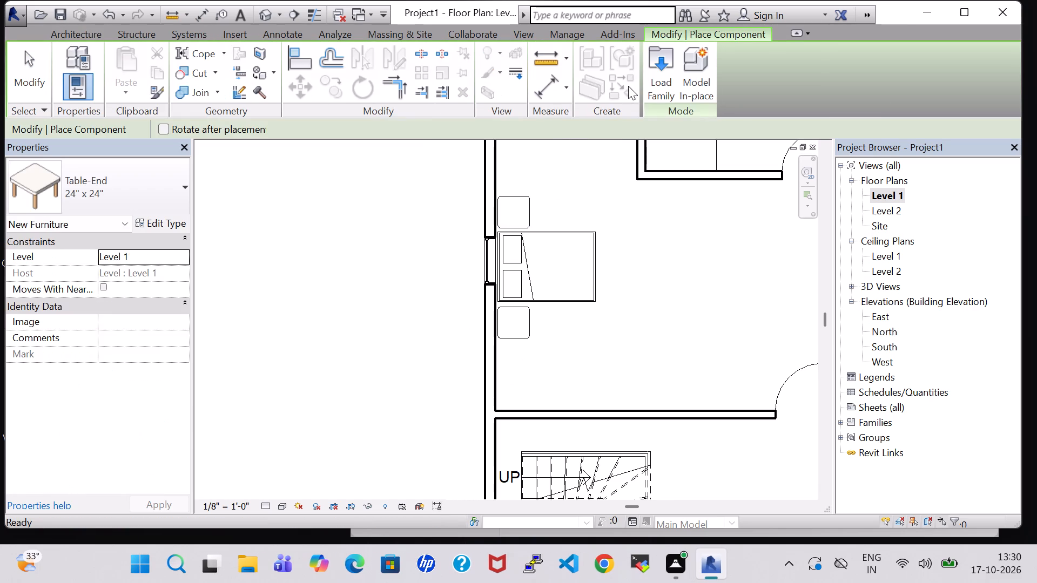
left_click(655, 83)
double_click(609, 352)
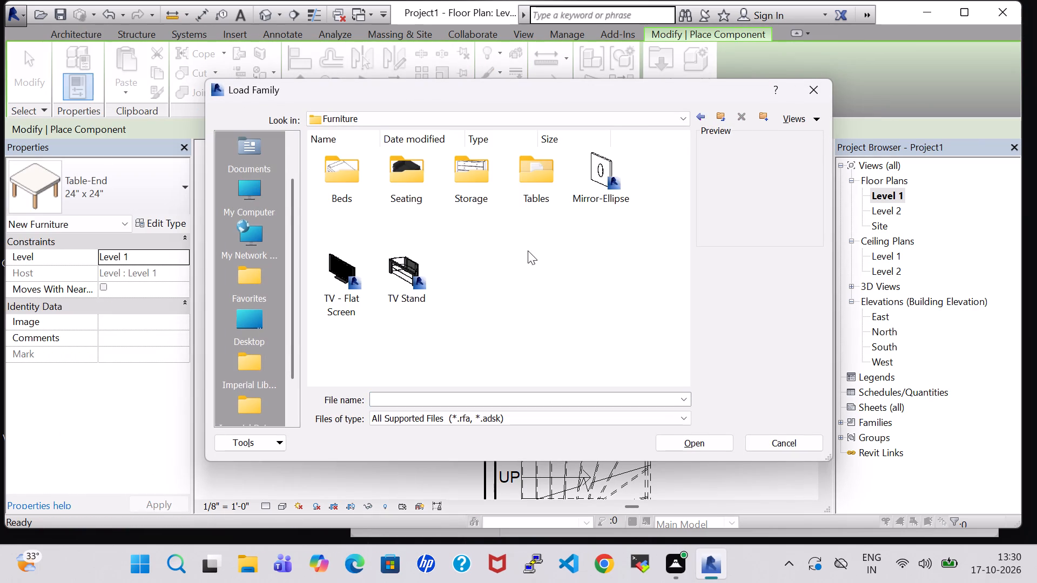
double_click(420, 183)
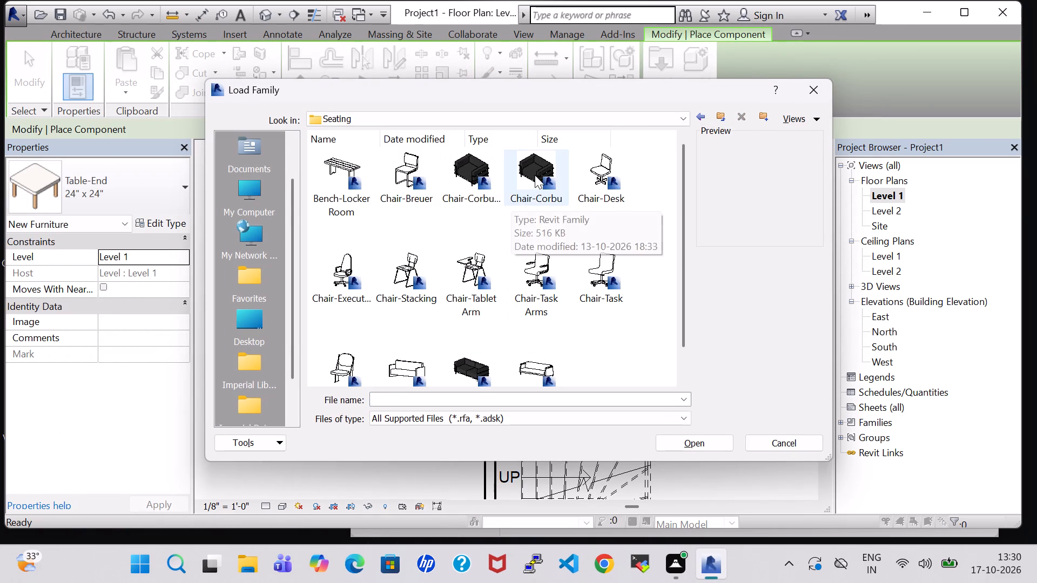
left_click(535, 175)
left_click(692, 447)
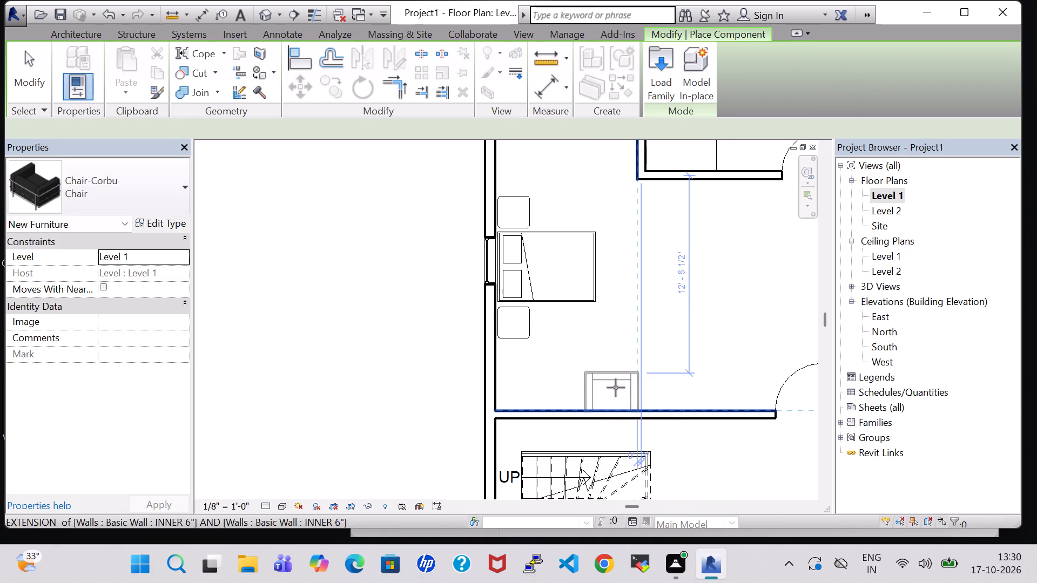
Place two Chair-Corbu chairs side by side along the bedroom's south wall, backs to the wall and facing north.
key("space")
key("space")
scroll(621, 375, "up", 5)
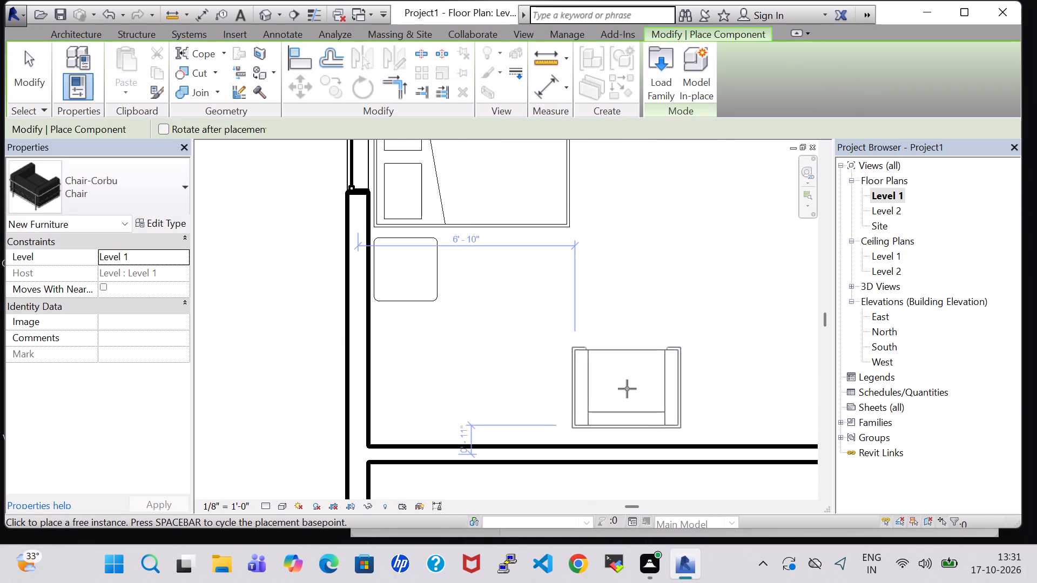
scroll(630, 401, "up", 5)
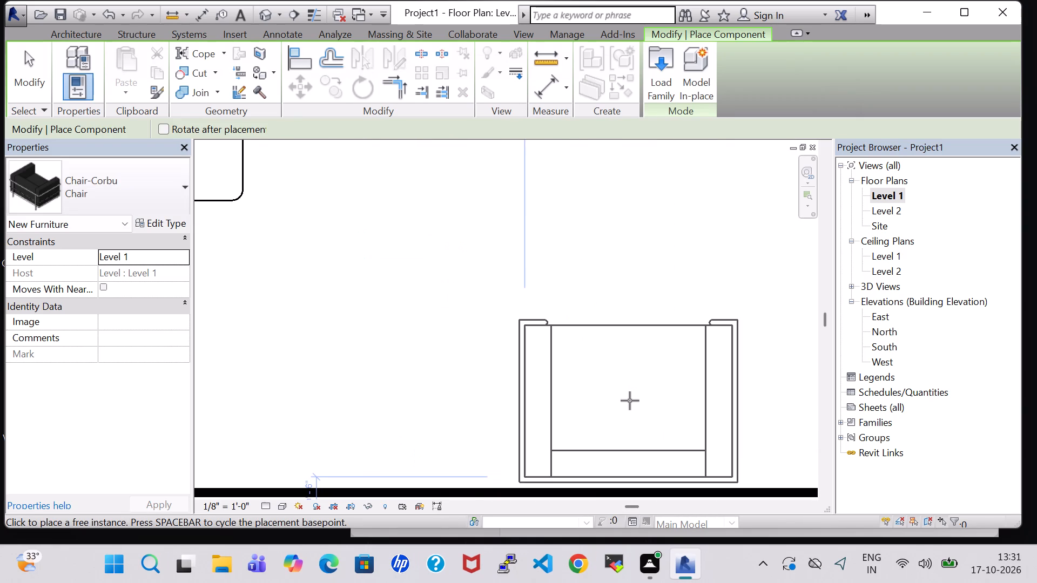
left_click(630, 401)
middle_click_drag(646, 399, 231, 365)
scroll(596, 397, "up", 1)
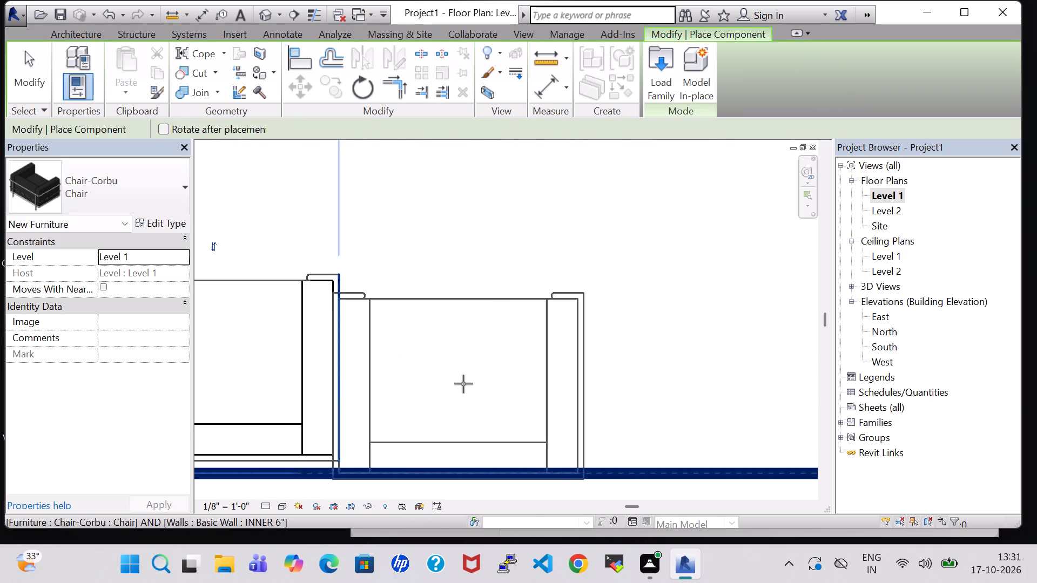
left_click(520, 370)
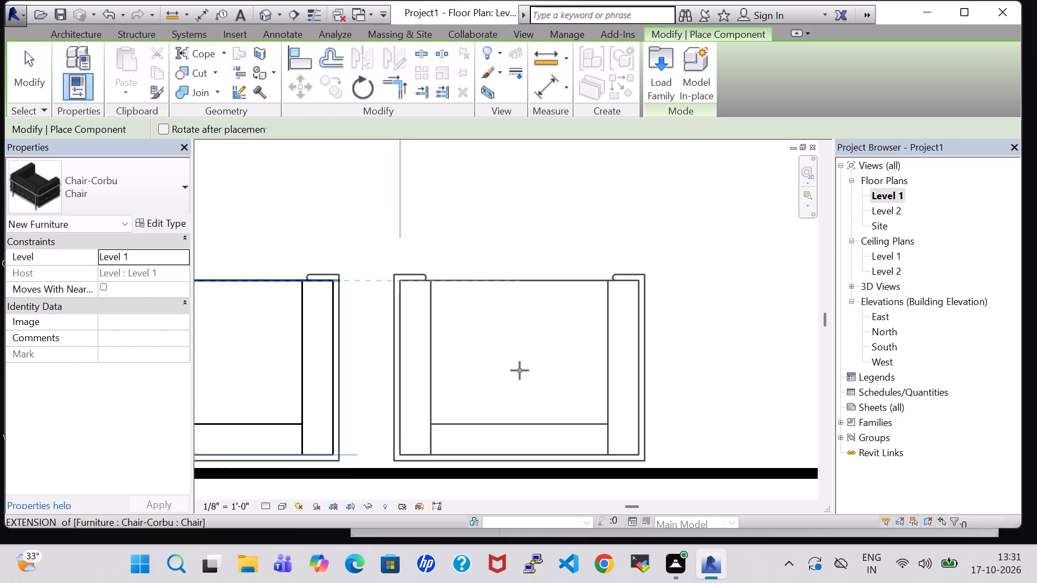
key("Escape")
key("Escape")
Nudge the east Chair-Corbu chair slightly east to widen the gap between the two chairs.
scroll(529, 296, "down", 5)
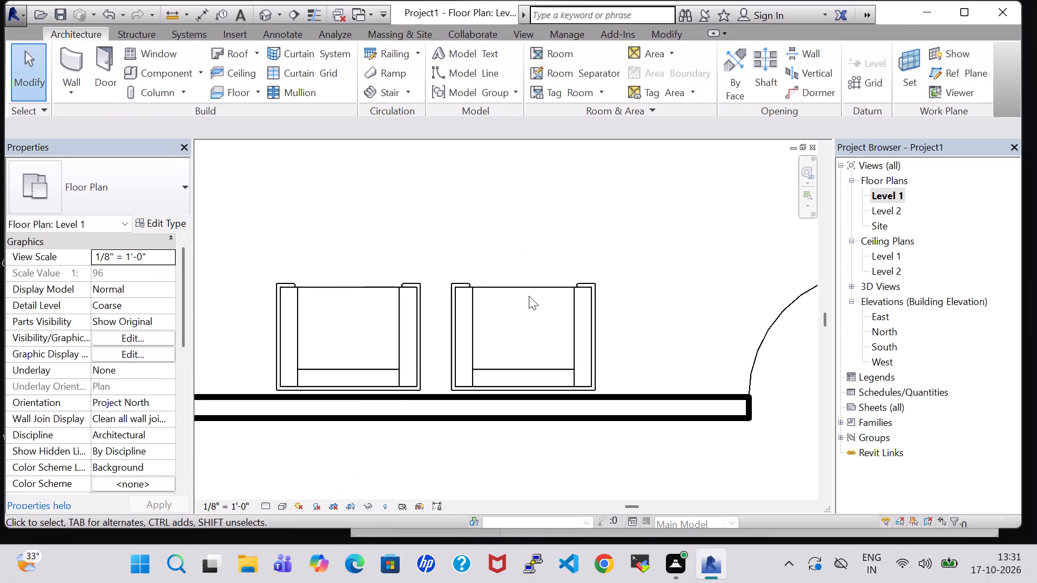
scroll(529, 296, "down", 2)
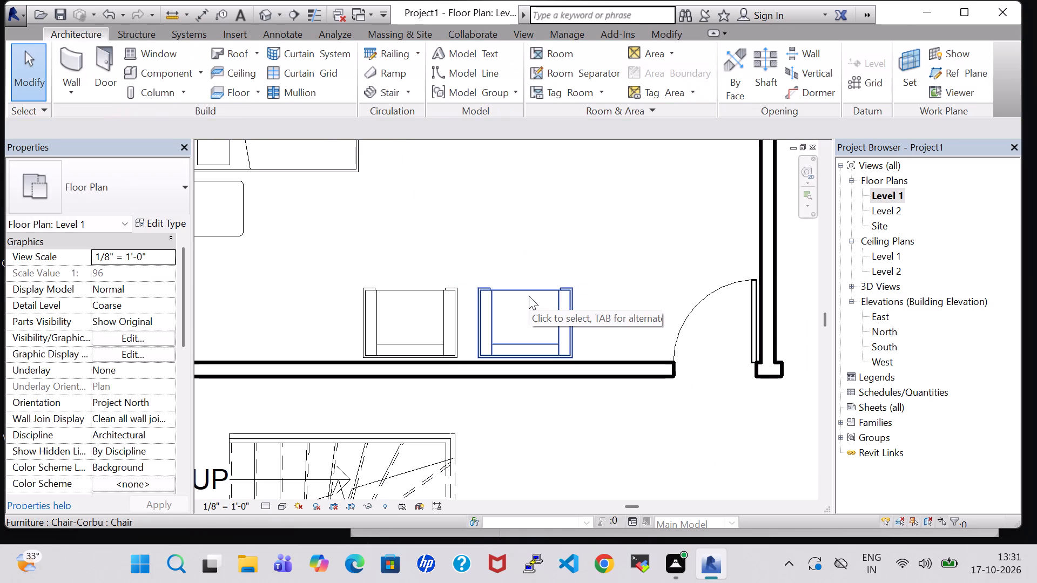
left_click(529, 296)
key("Right")
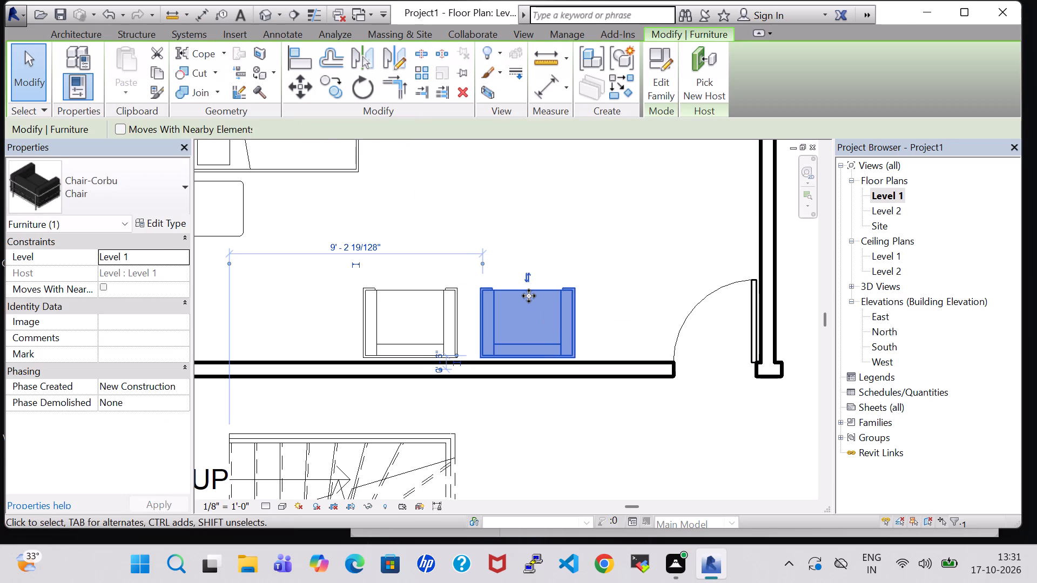
key("Right")
key("Right")
key("Right")
left_click(634, 235)
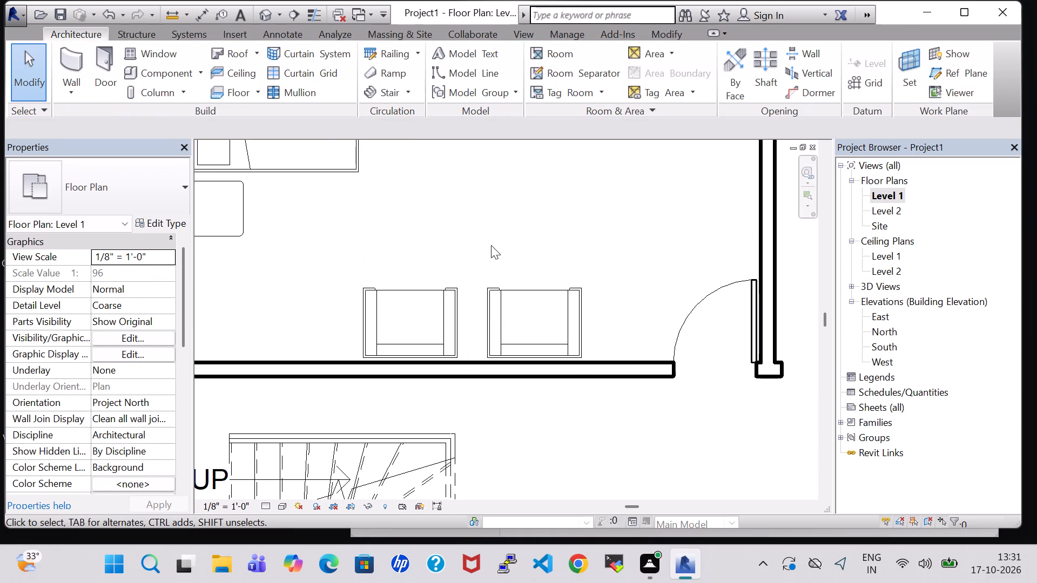
left_click(491, 245)
Set the height of the Table-End 24" x 24" type to 1' 6" for both bedside tables.
scroll(491, 245, "down", 5)
middle_click_drag(494, 224, 488, 277)
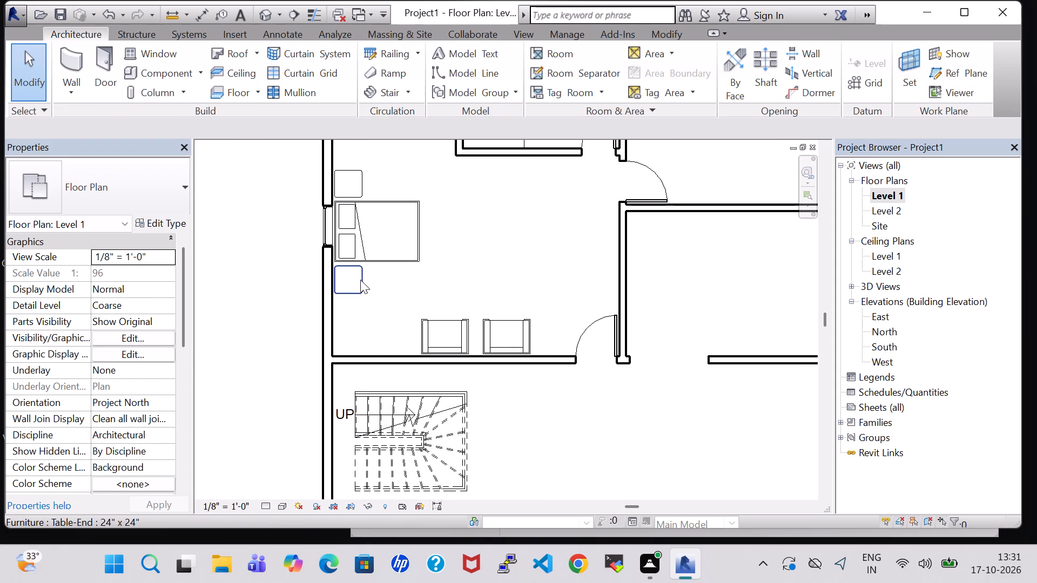
left_click(360, 280)
left_click(145, 227)
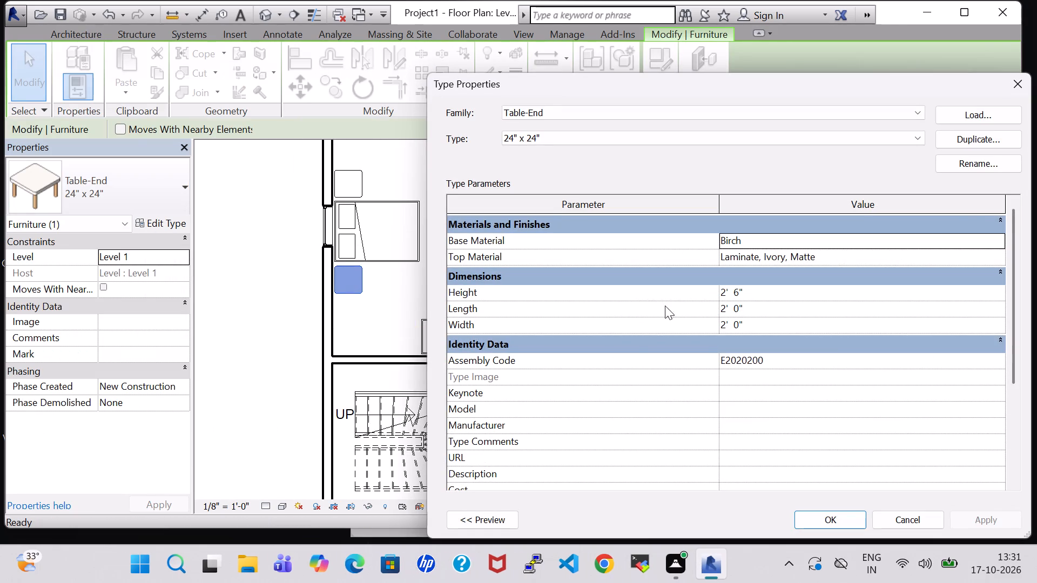
left_click(726, 291)
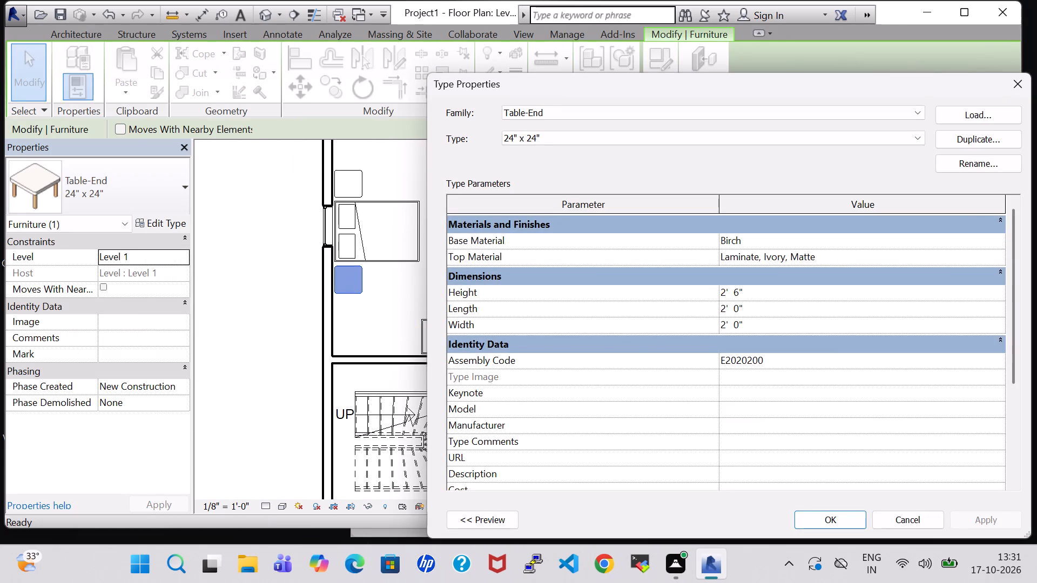
key("BackSpace")
key("1")
left_click(837, 517)
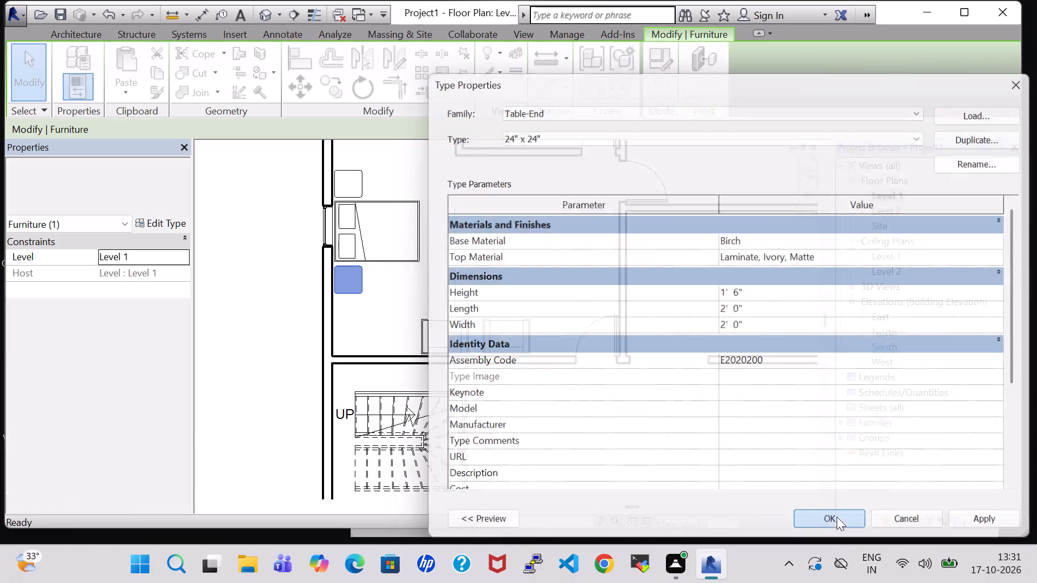
left_click(360, 187)
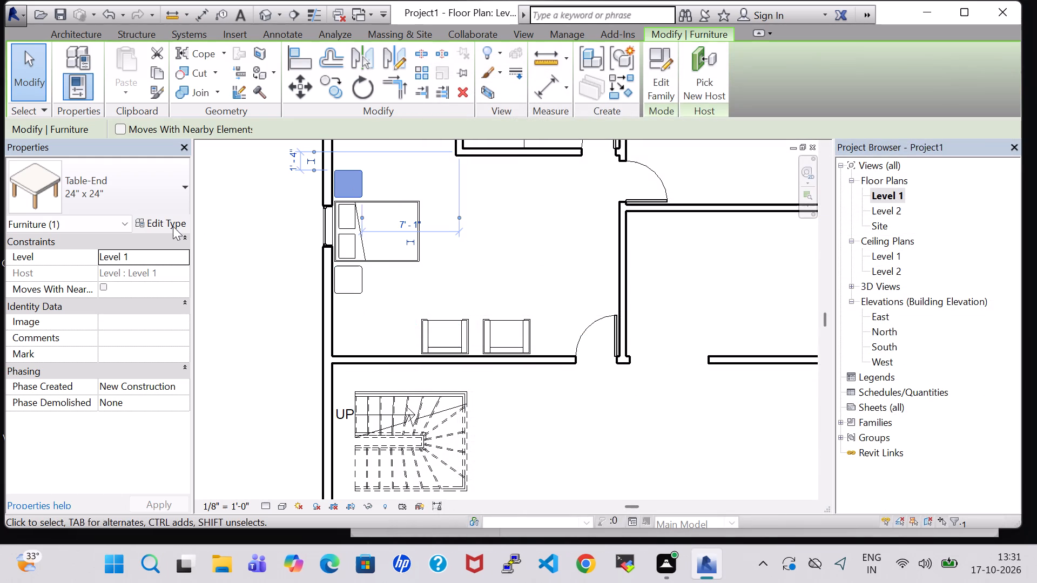
left_click(170, 226)
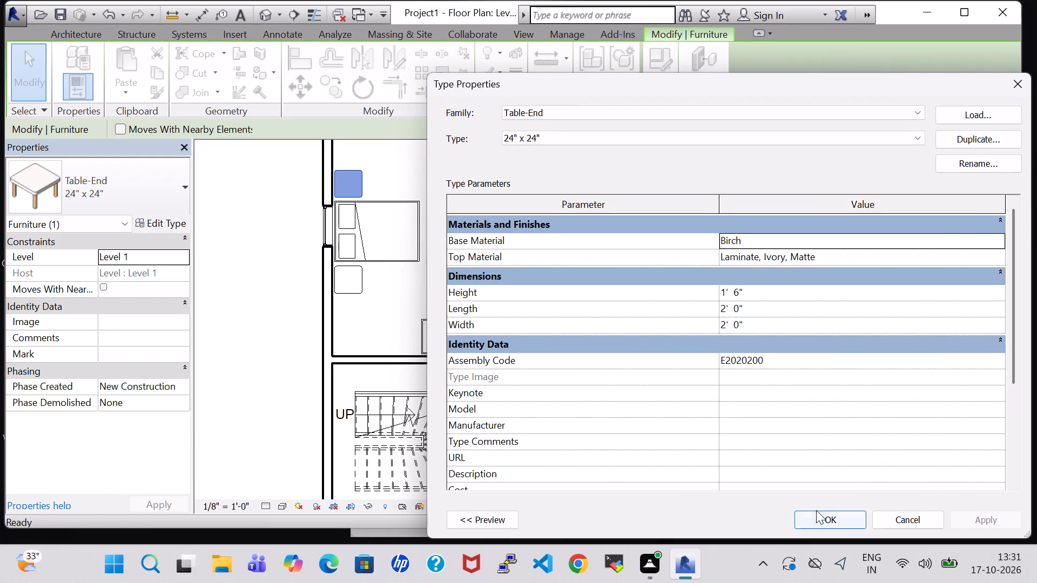
left_click(816, 521)
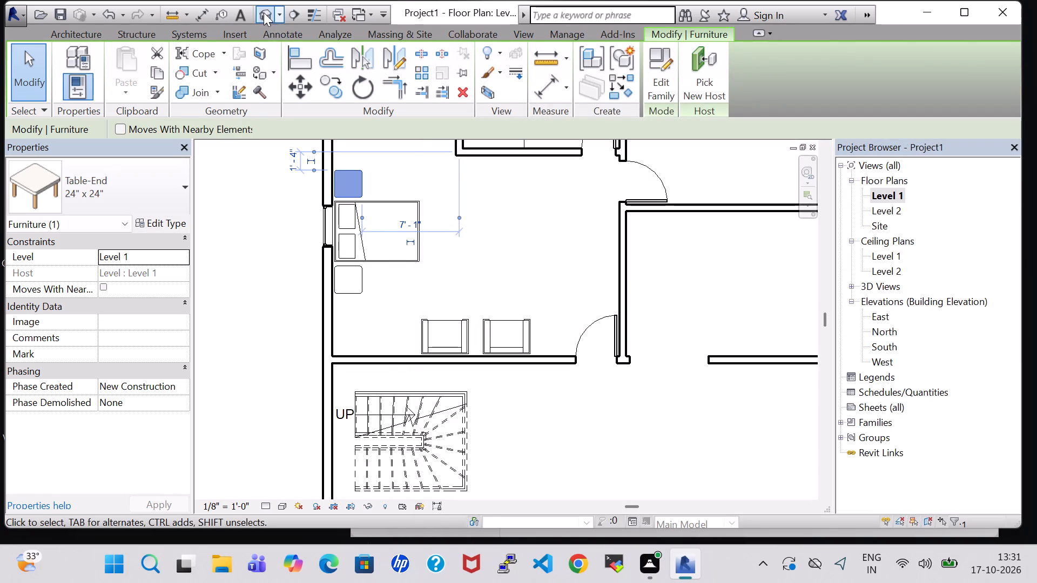
Examine the bedroom's bed, end tables and chairs in the 3D view, and return to the Level 1 floor plan.
left_click(264, 12)
middle_click_drag(449, 268, 421, 260, "shift")
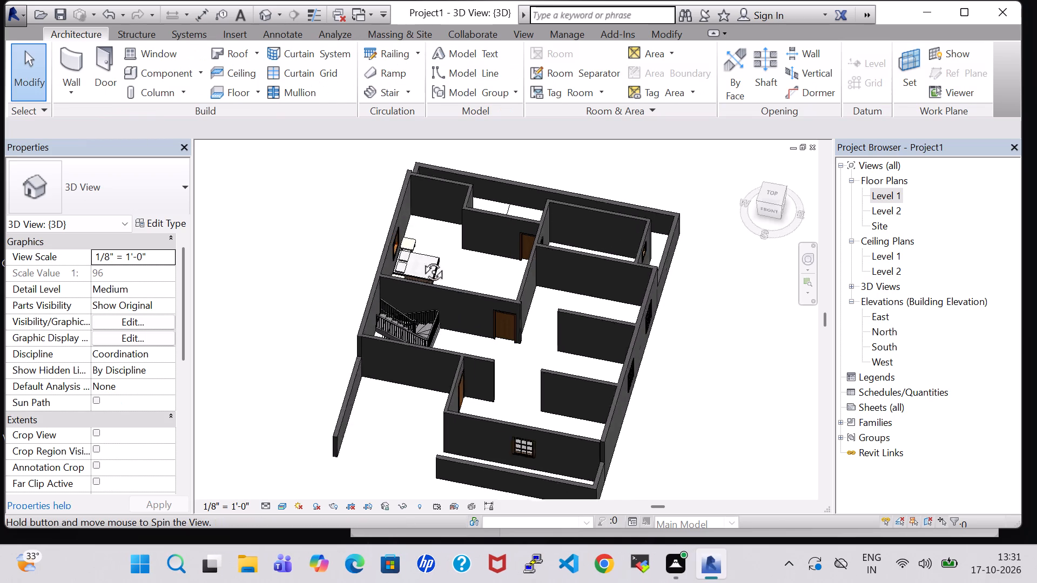
middle_click_drag(421, 260, 387, 248, "shift")
scroll(484, 259, "up", 7)
middle_click_drag(518, 311, 466, 281, "shift")
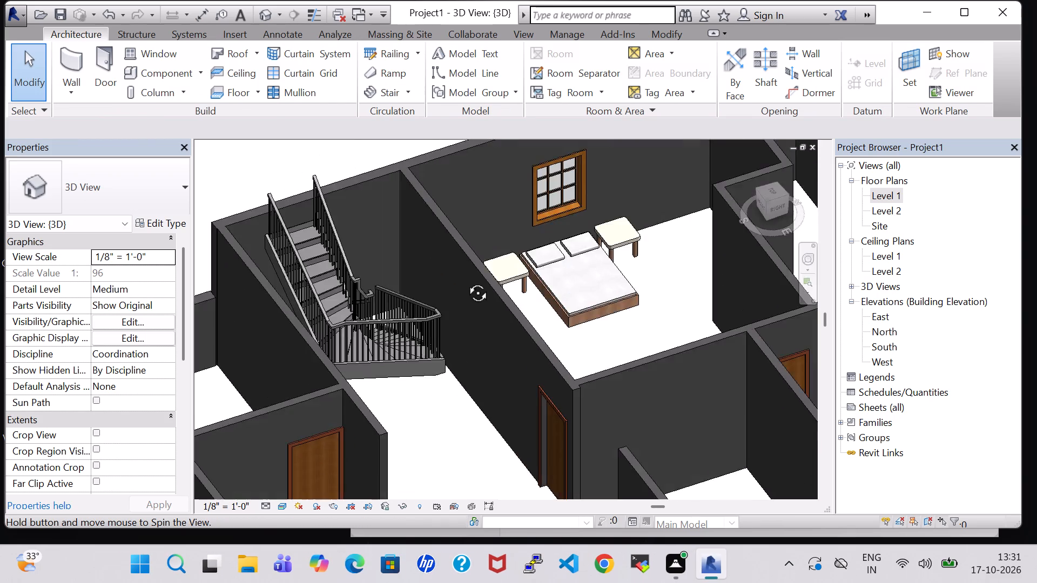
middle_click_drag(466, 281, 443, 253, "shift")
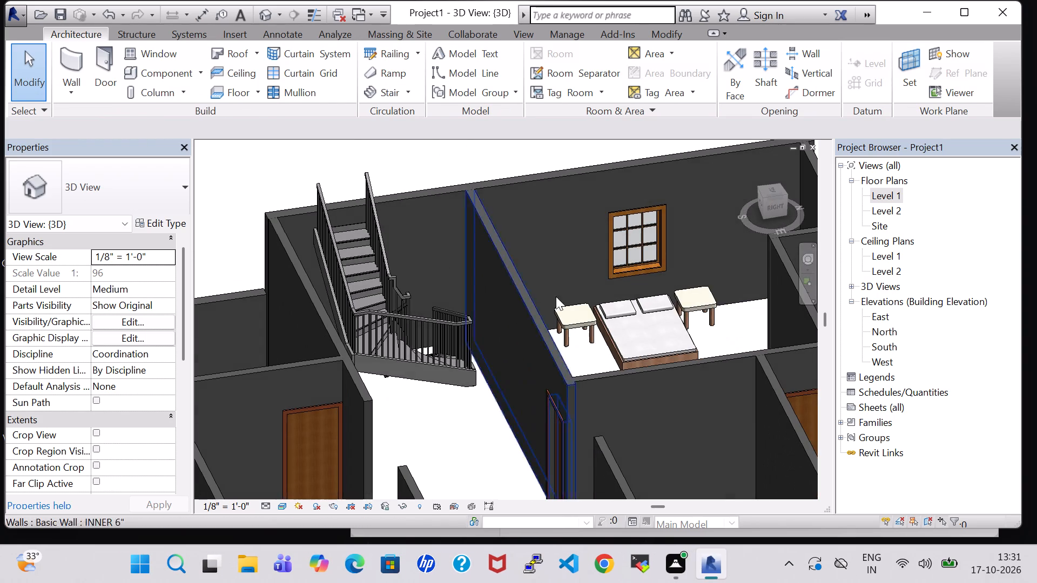
middle_click_drag(751, 317, 650, 387, "shift")
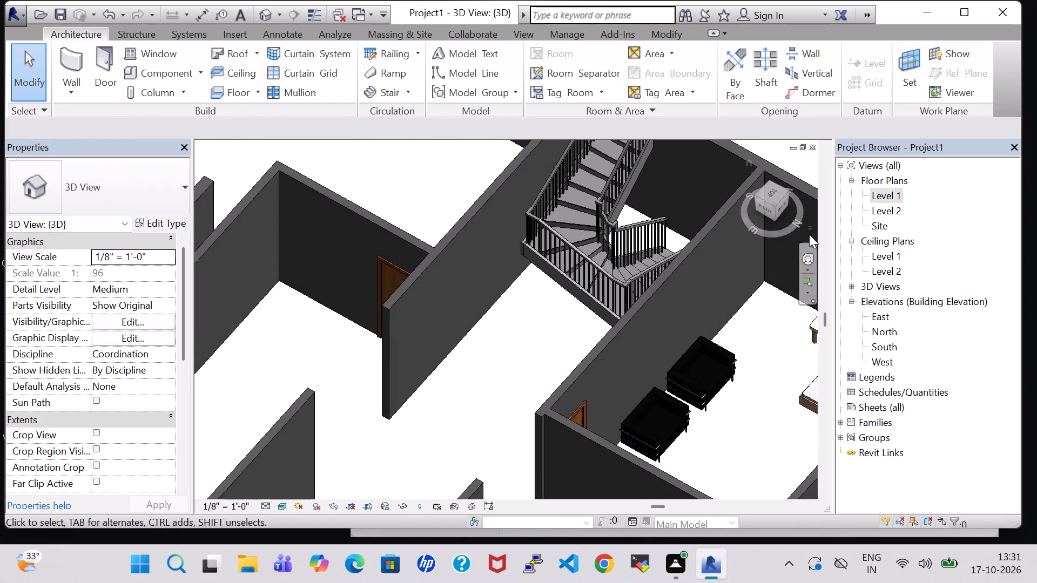
double_click(883, 190)
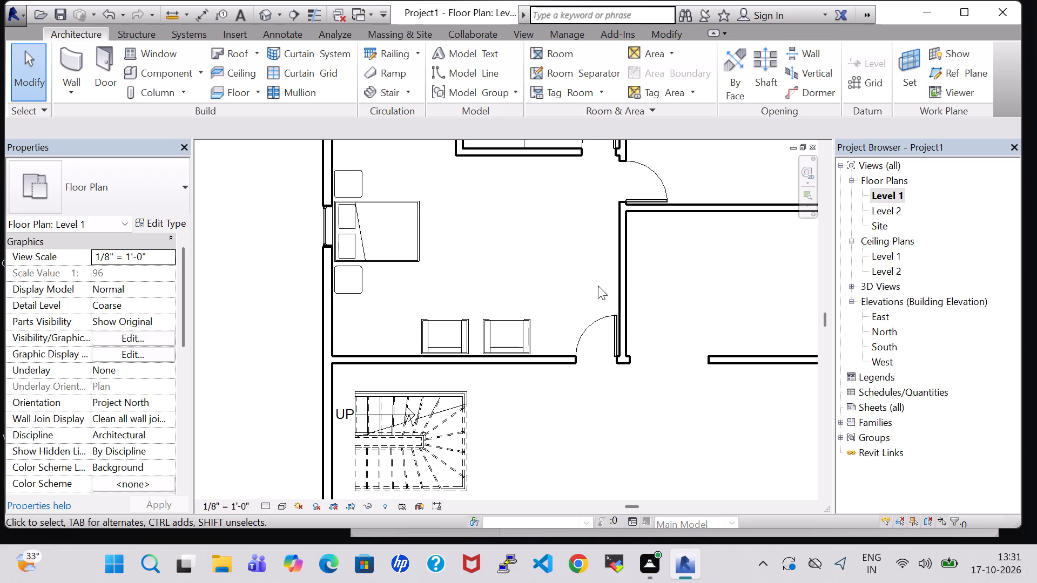
Load the TV - Flat Screen family from the Furniture library folder for placing as a component.
scroll(598, 286, "down", 2)
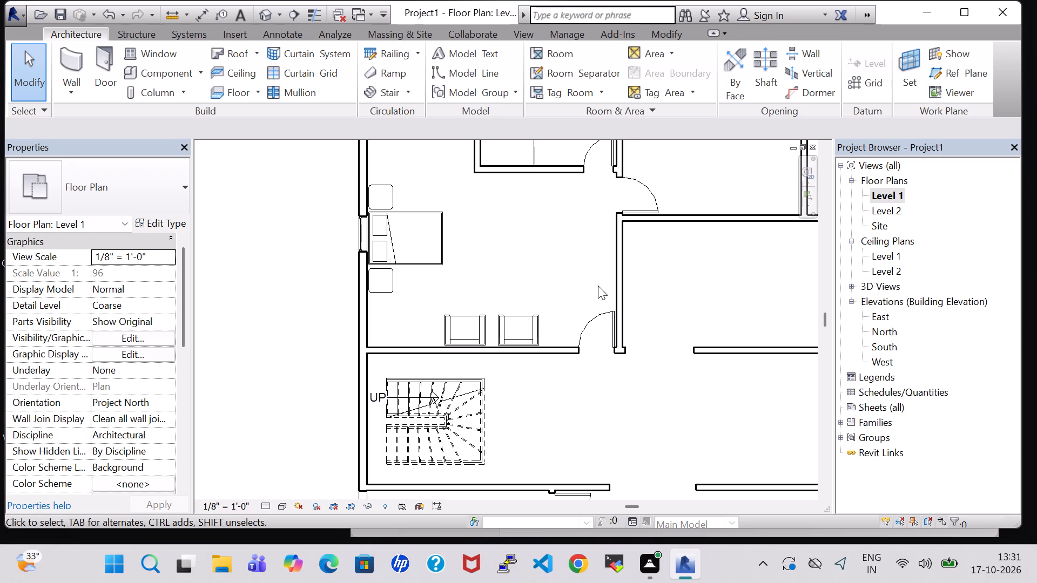
left_click(155, 70)
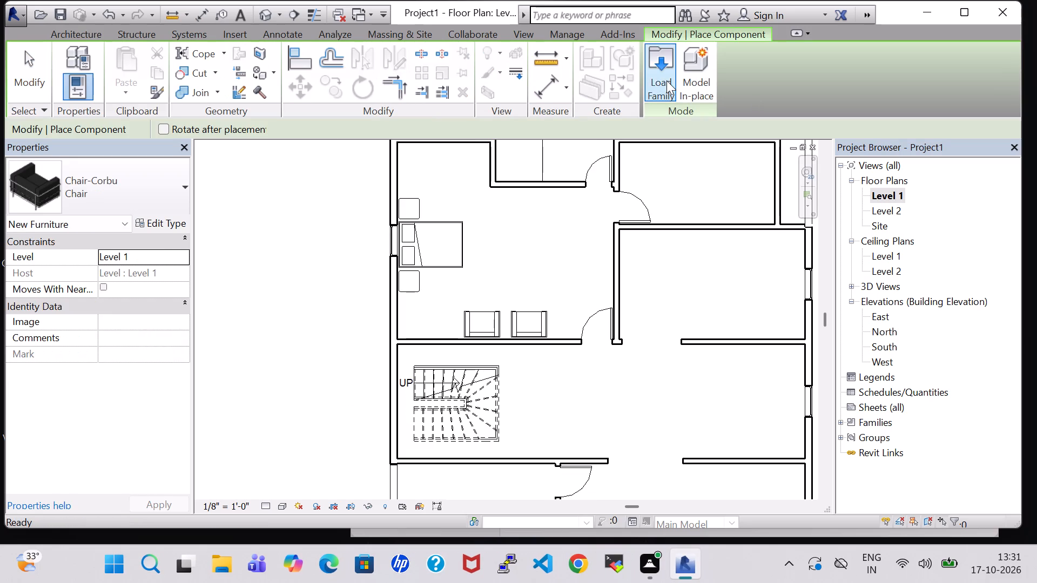
left_click(666, 80)
double_click(593, 375)
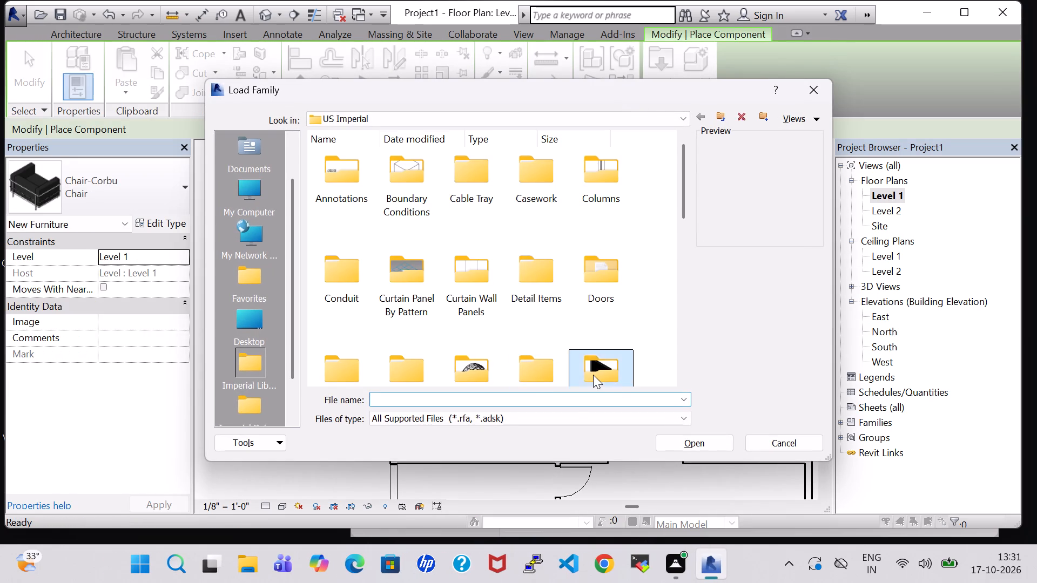
left_click(337, 264)
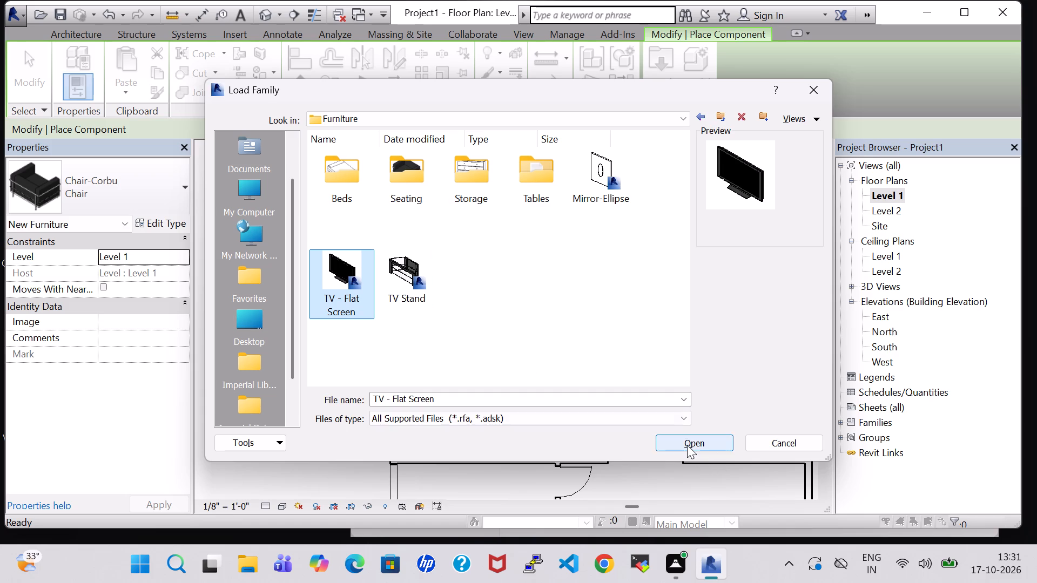
left_click(687, 445)
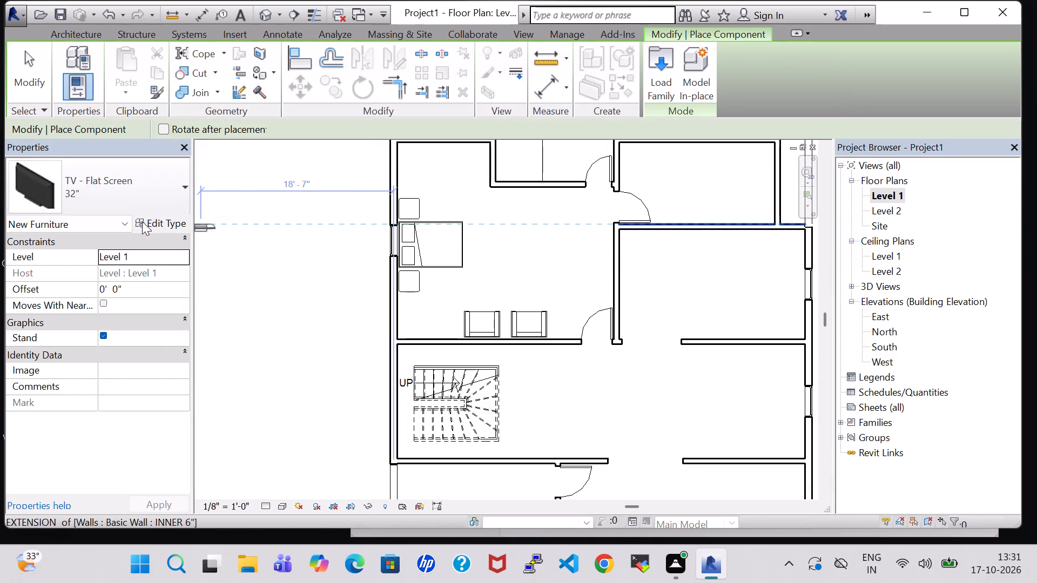
Place a 42" TV - Flat Screen with its back against the bedroom's east wall, north of the door and facing west.
left_click(141, 221)
left_click(698, 138)
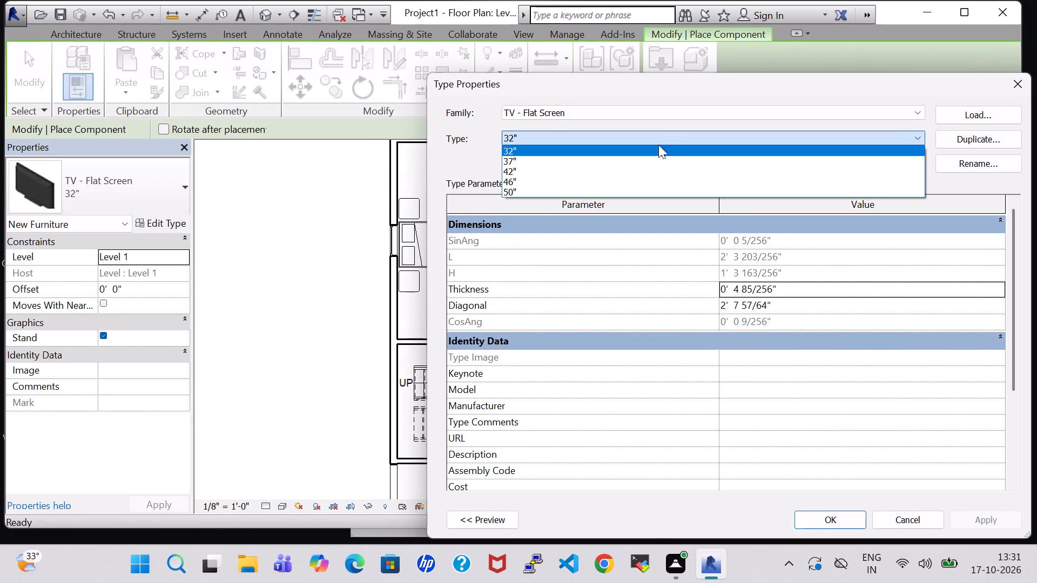
left_click(635, 171)
left_click(811, 521)
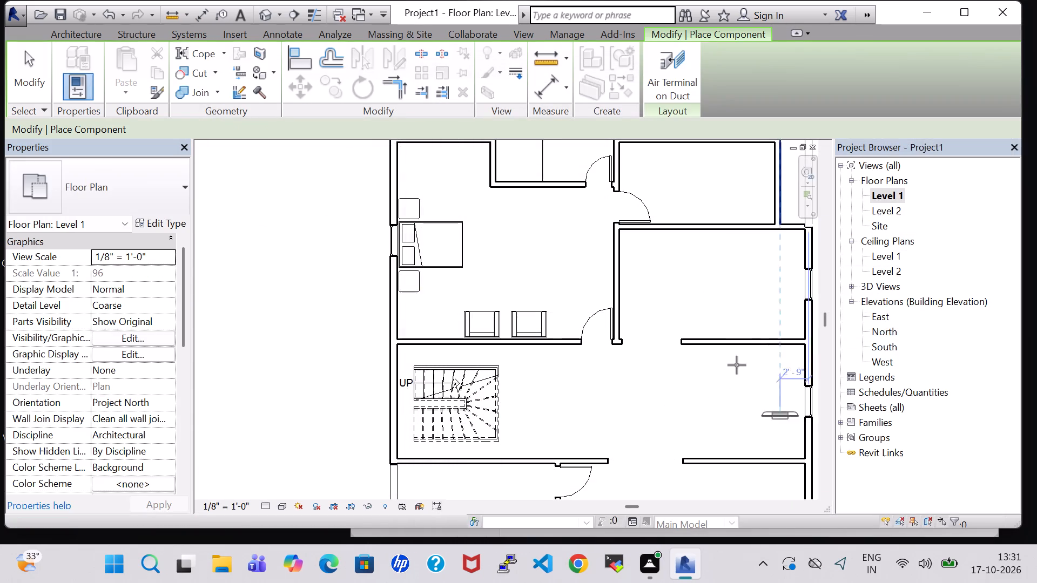
scroll(583, 282, "up", 6)
key("space")
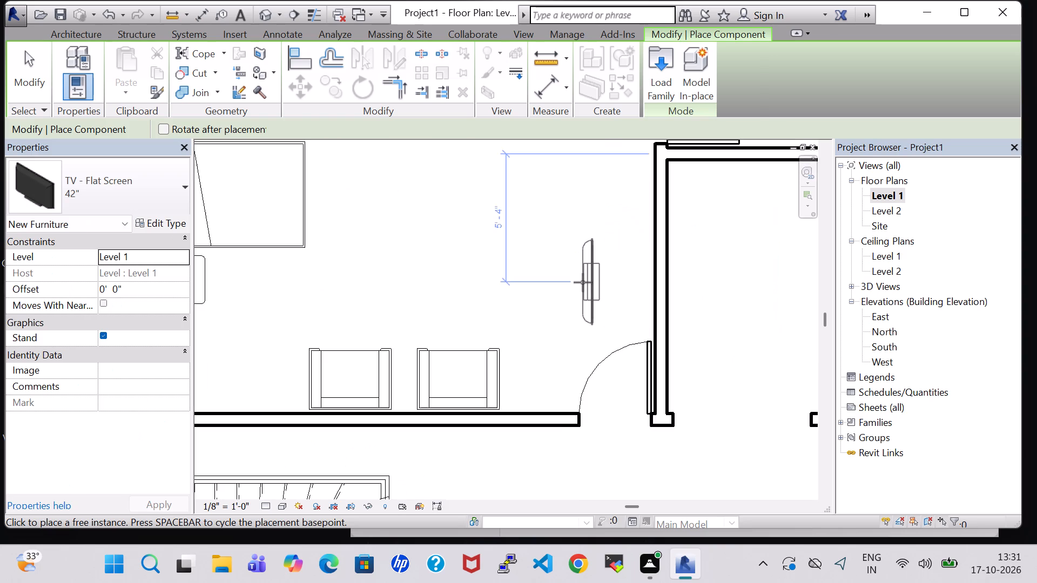
key("space")
key("space")
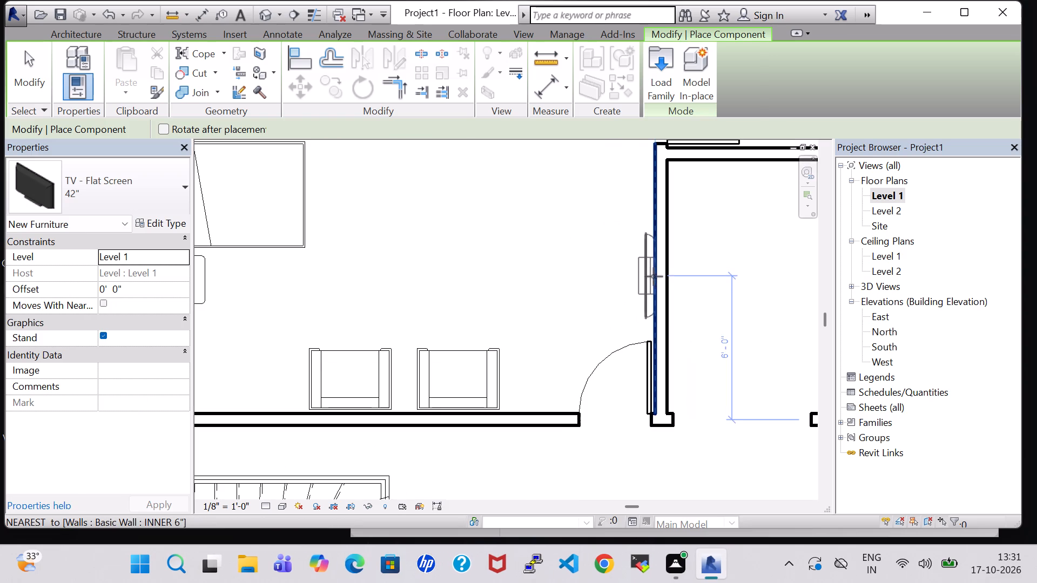
scroll(654, 276, "up", 7)
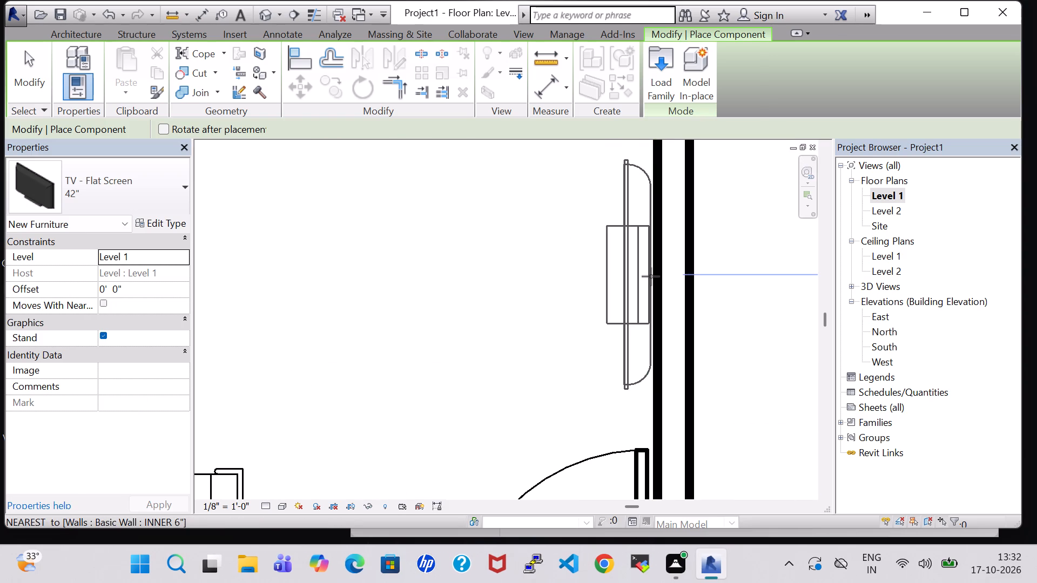
scroll(651, 276, "up", 4)
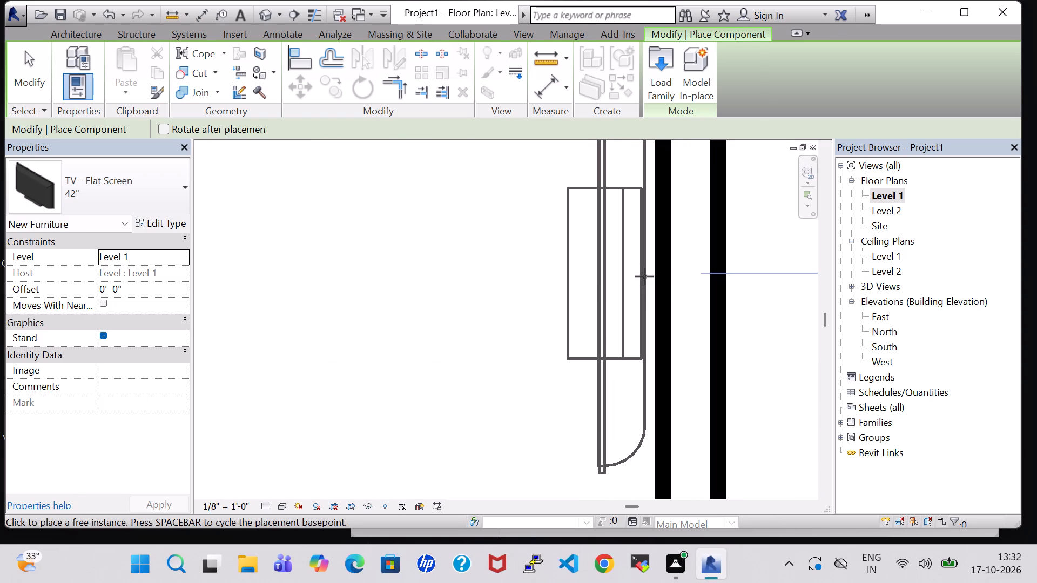
left_click(654, 276)
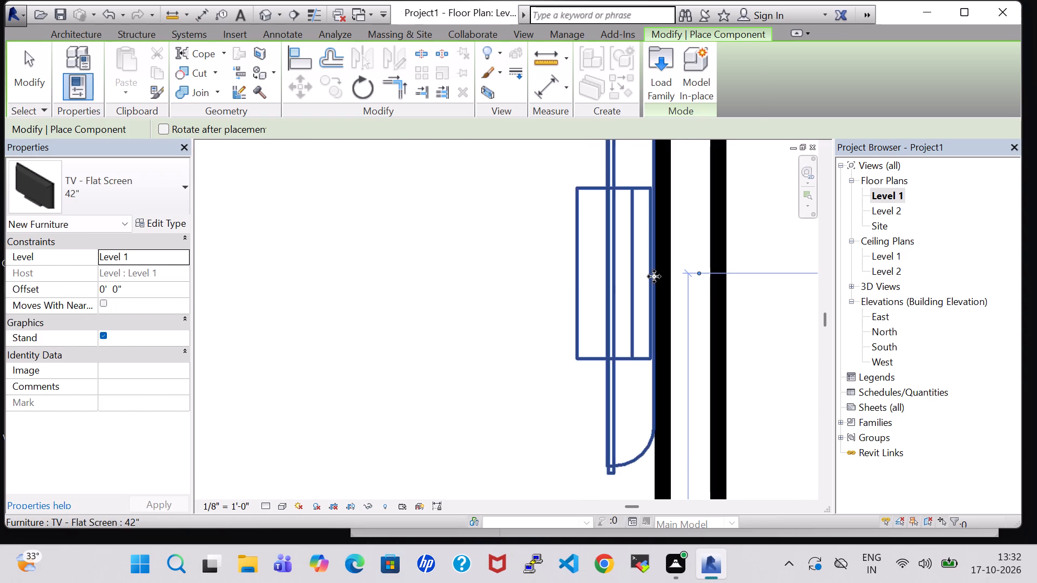
key("Escape")
key("Escape")
Set the placed TV's offset from Level 1 to 3' 0".
left_click(631, 282)
left_click(606, 282)
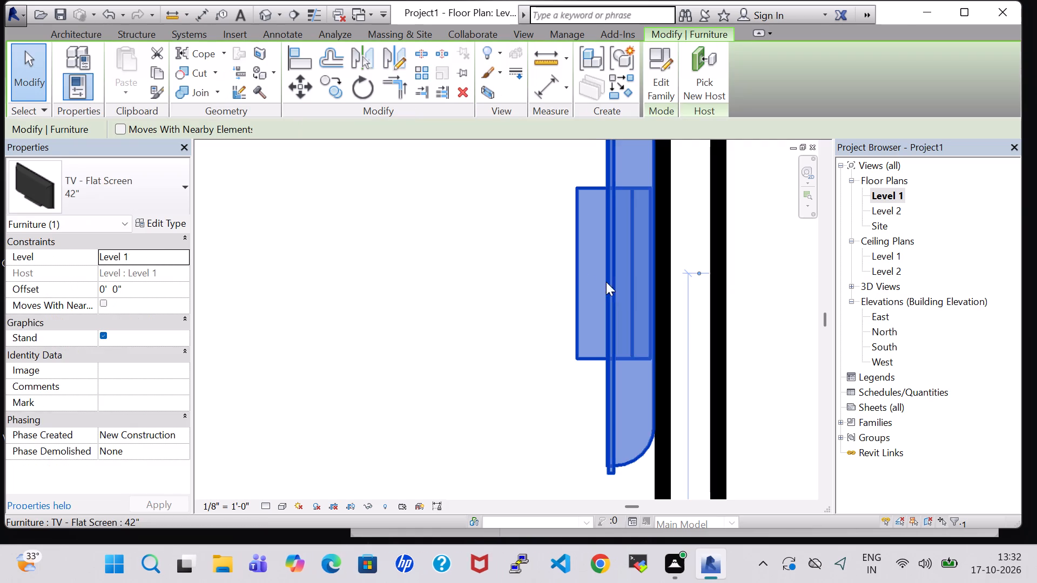
left_click(105, 288)
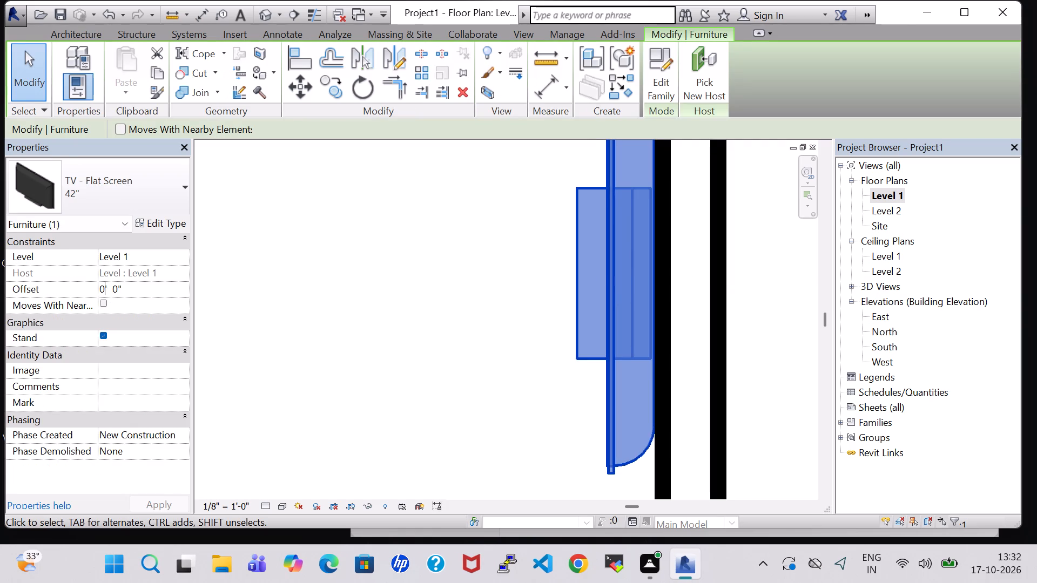
key("BackSpace")
key("3")
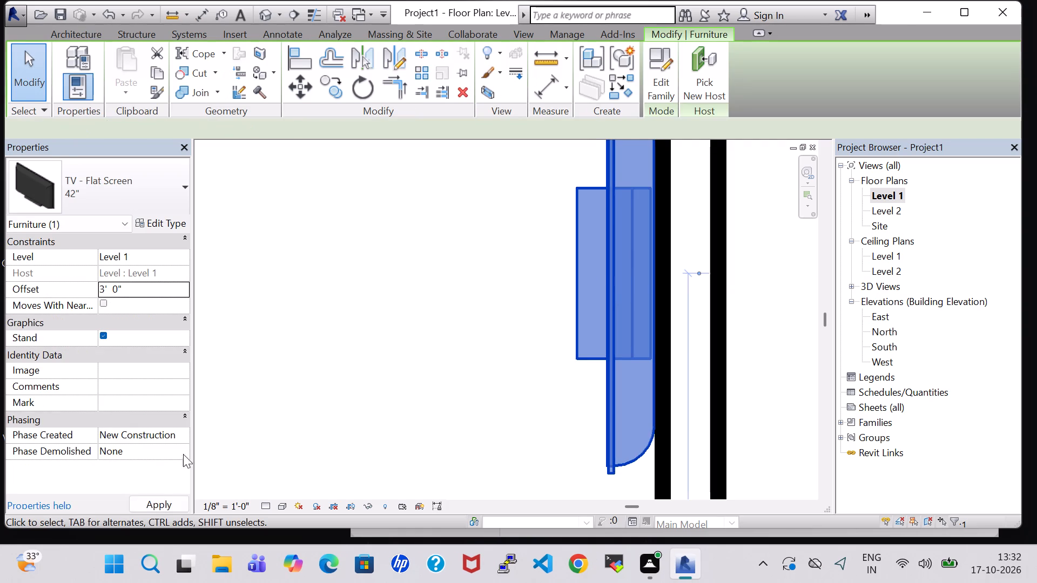
left_click(171, 501)
Inspect the TV's height on the bedroom wall in the 3D view, and return to the Level 1 floor plan.
left_click(265, 12)
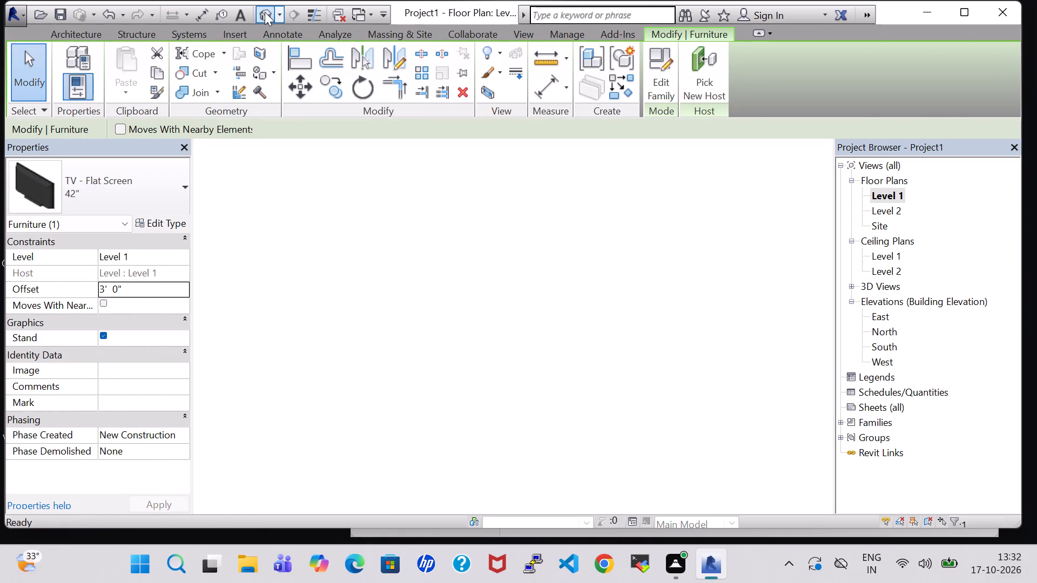
scroll(524, 328, "down", 6)
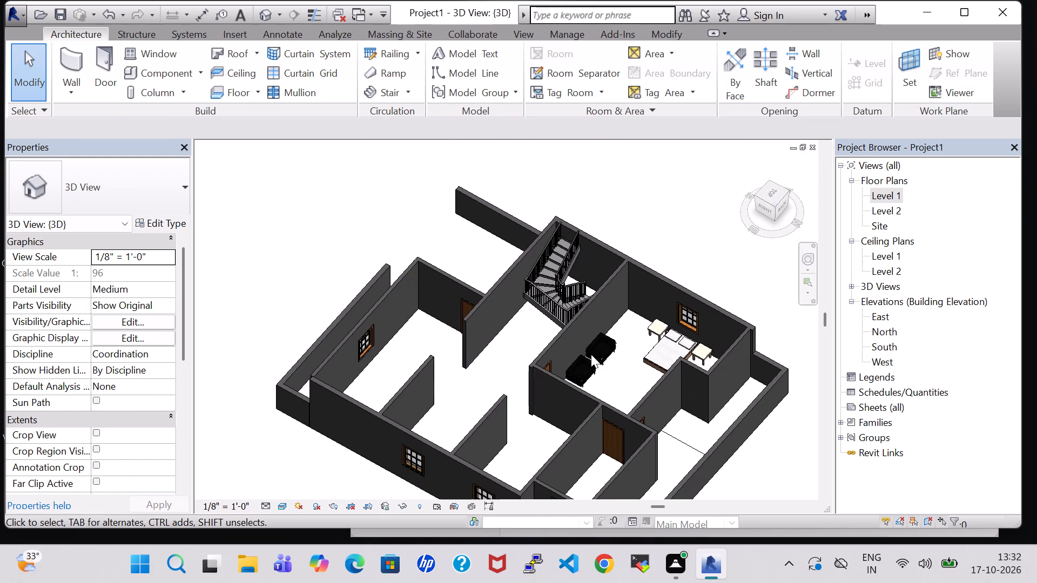
middle_click_drag(627, 362, 428, 324, "shift")
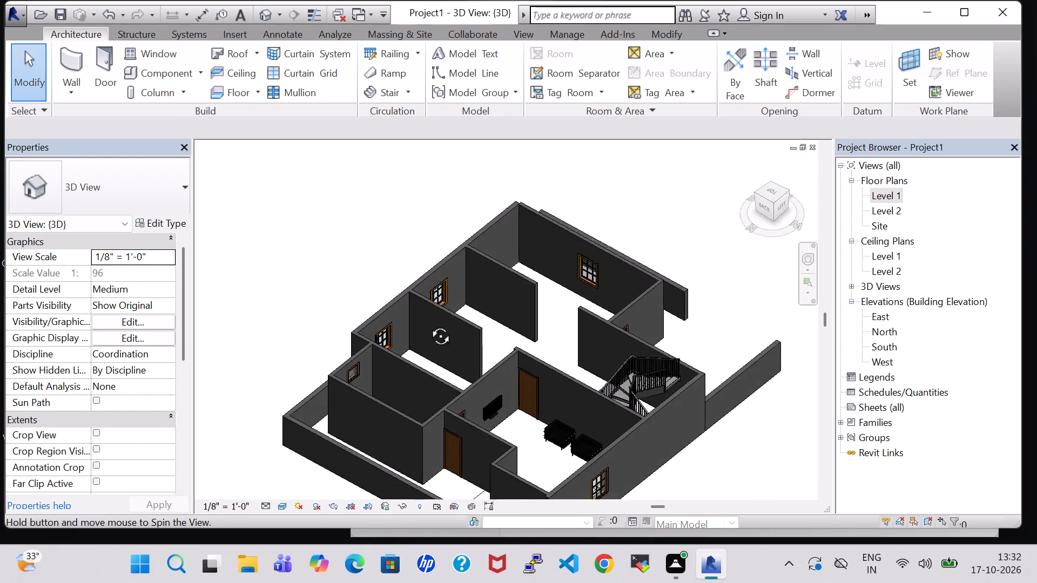
middle_click_drag(428, 324, 417, 322, "shift")
scroll(495, 374, "up", 6)
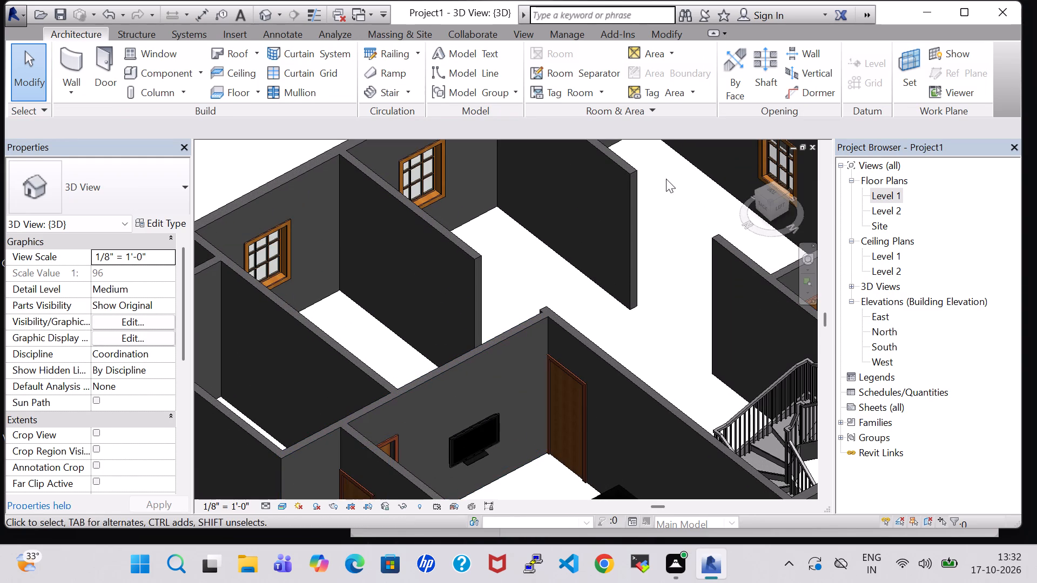
double_click(885, 195)
Load the Dresser family from the Furniture library's Storage folder for placing as a component.
scroll(646, 284, "down", 11)
middle_click_drag(474, 291, 557, 308)
scroll(557, 308, "up", 1)
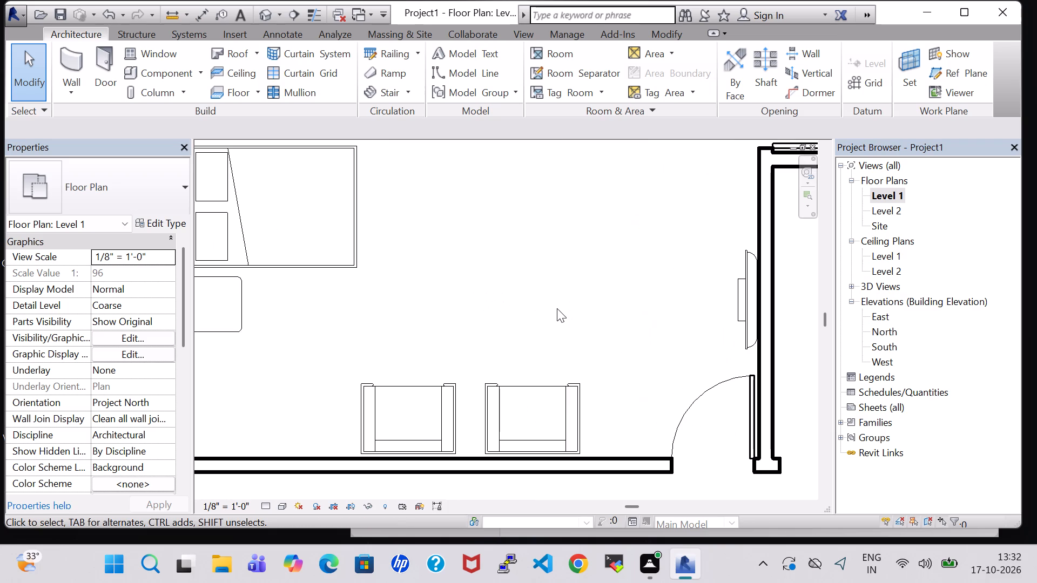
middle_click_drag(500, 270, 542, 311)
scroll(542, 311, "down", 2)
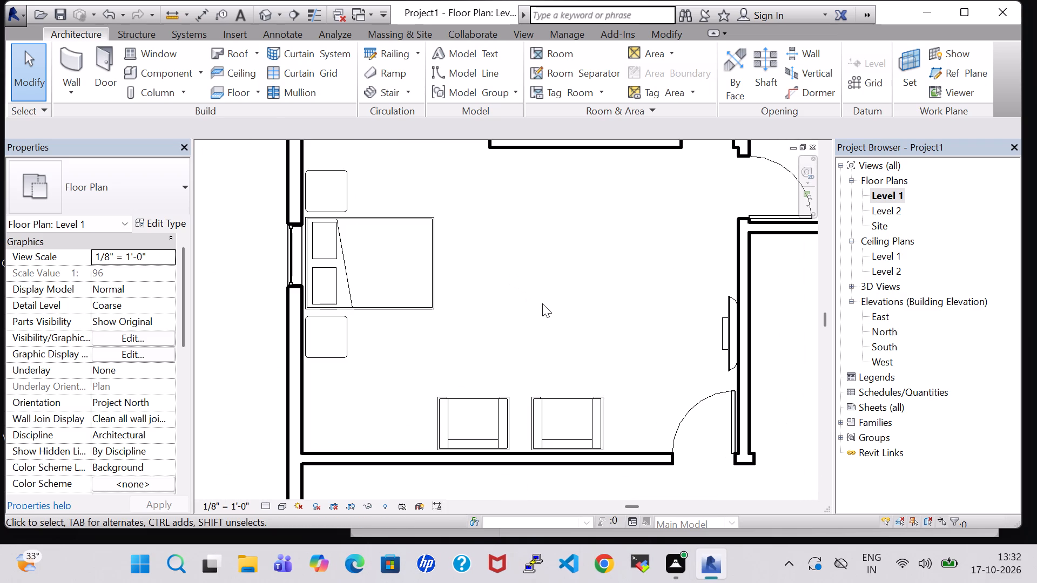
left_click(154, 67)
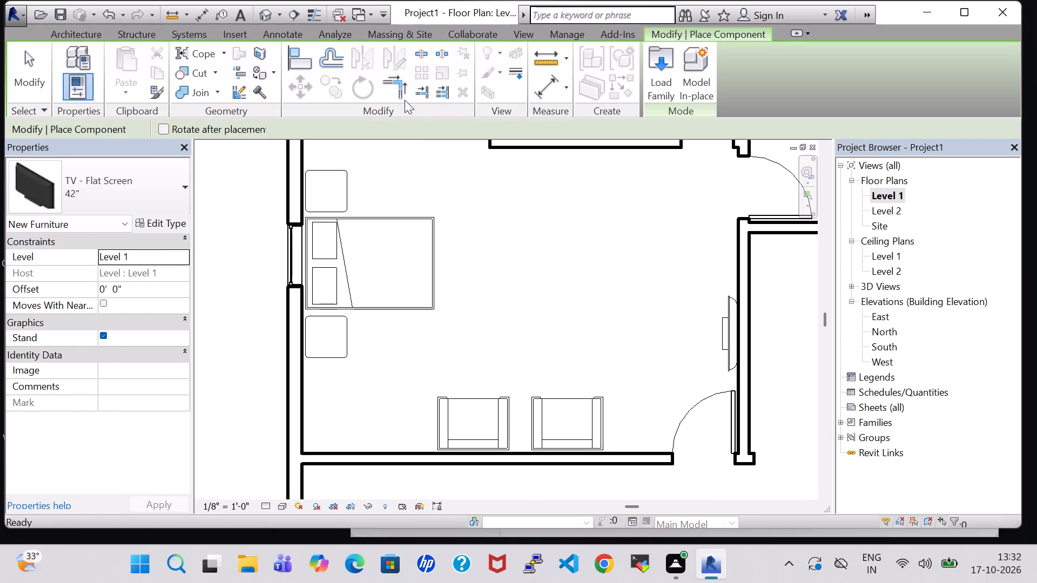
left_click(655, 80)
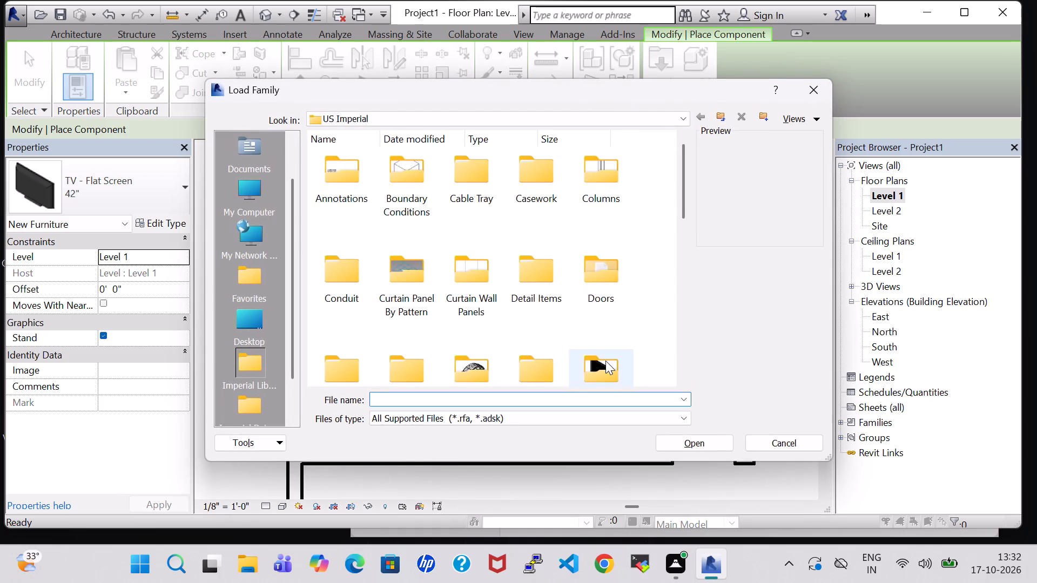
double_click(605, 361)
double_click(462, 189)
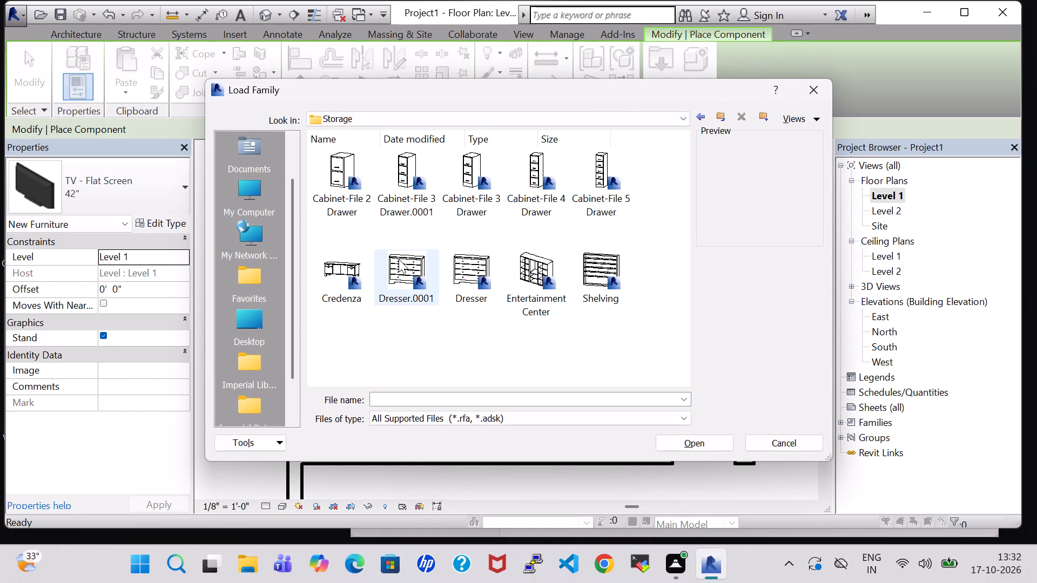
left_click(399, 259)
left_click(474, 248)
left_click(714, 437)
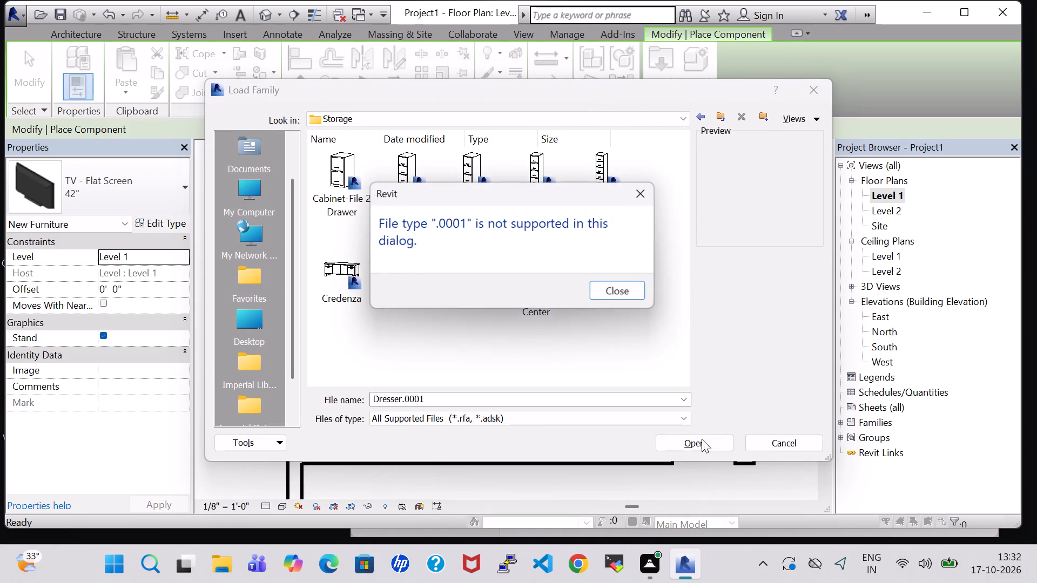
left_click(638, 193)
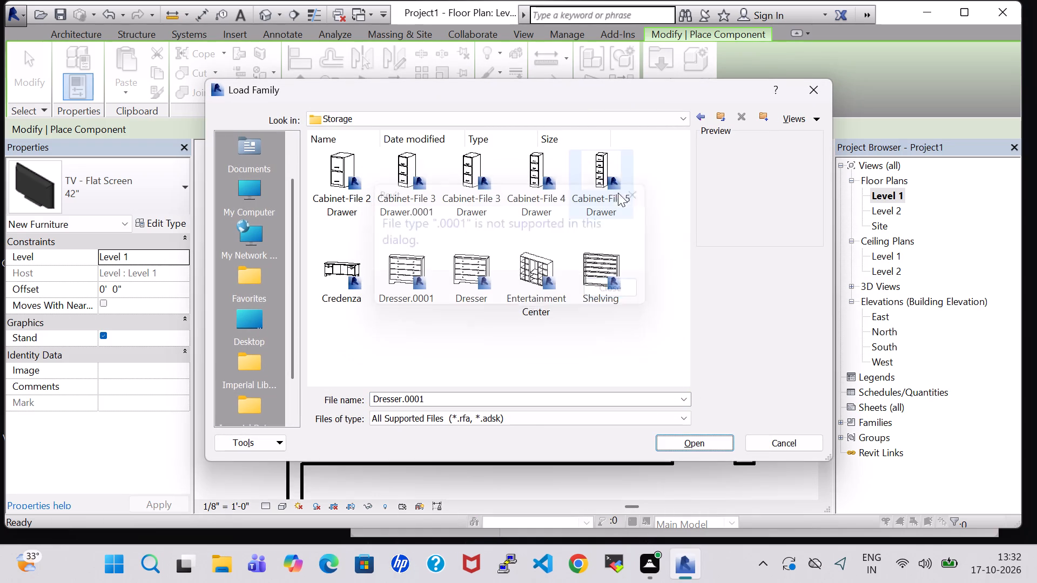
left_click(478, 255)
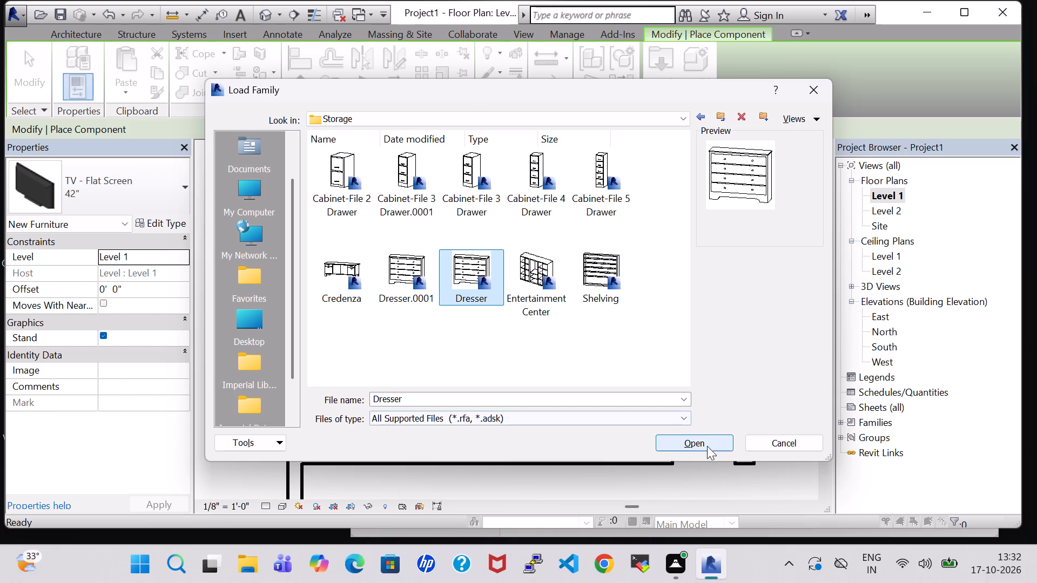
left_click(707, 447)
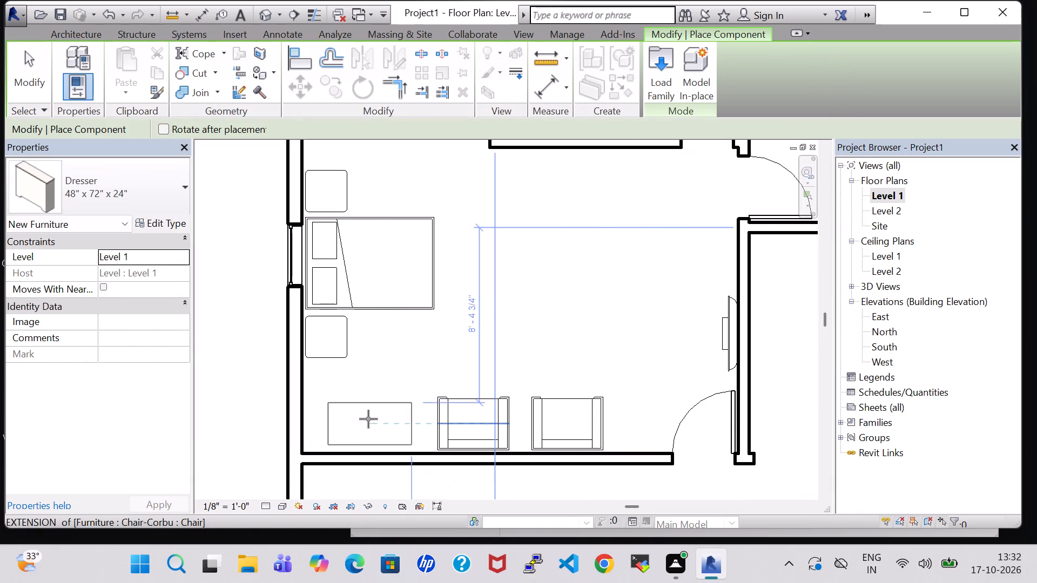
Place a 48" x 72" x 24" Dresser flush against the bedroom's south wall, between the west wall and the chairs.
scroll(366, 431, "up", 2)
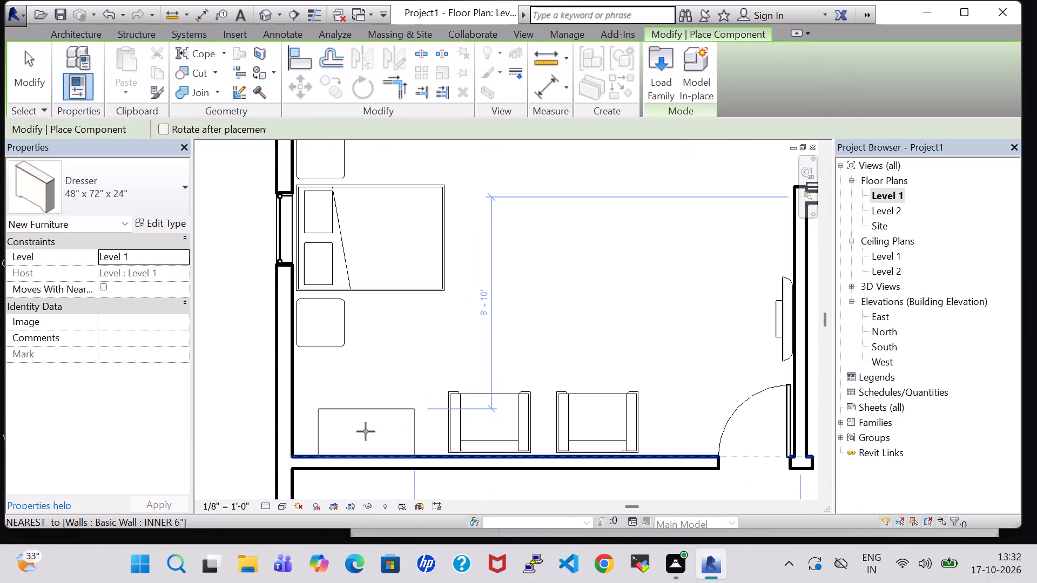
scroll(366, 424, "up", 4)
middle_click_drag(366, 424, 432, 369)
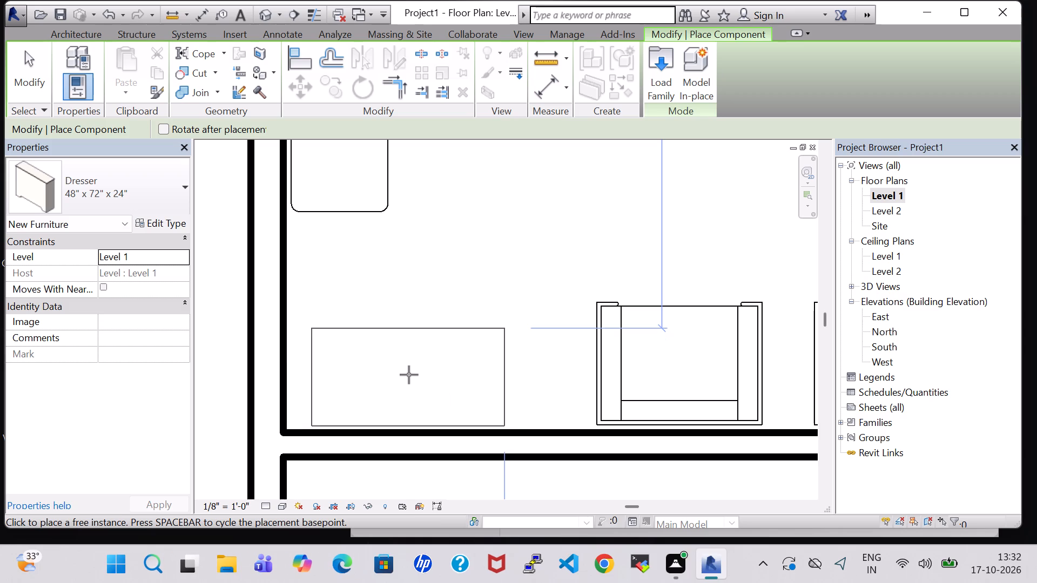
scroll(409, 375, "up", 3)
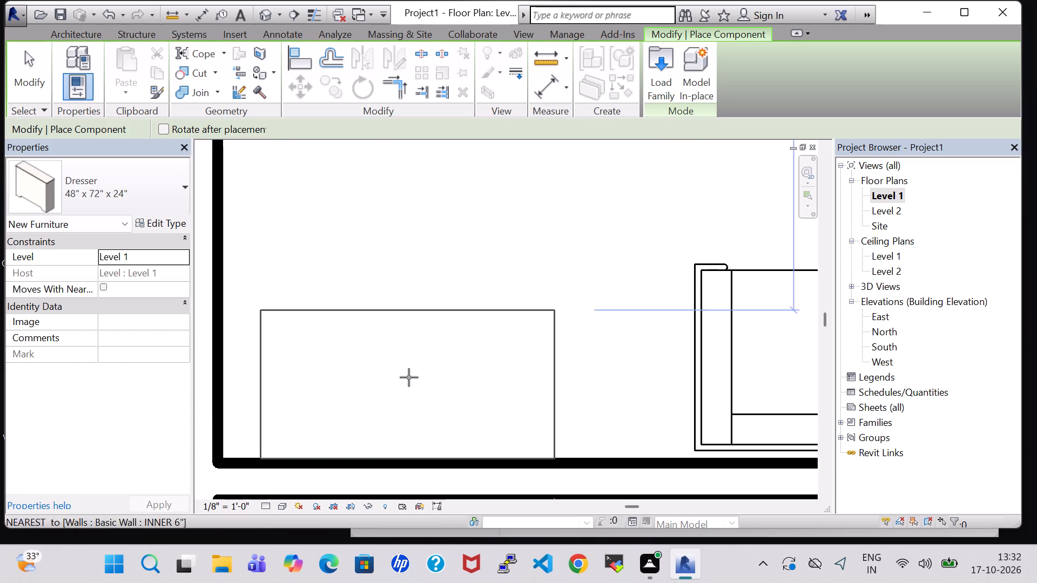
left_click(409, 377)
key("Escape")
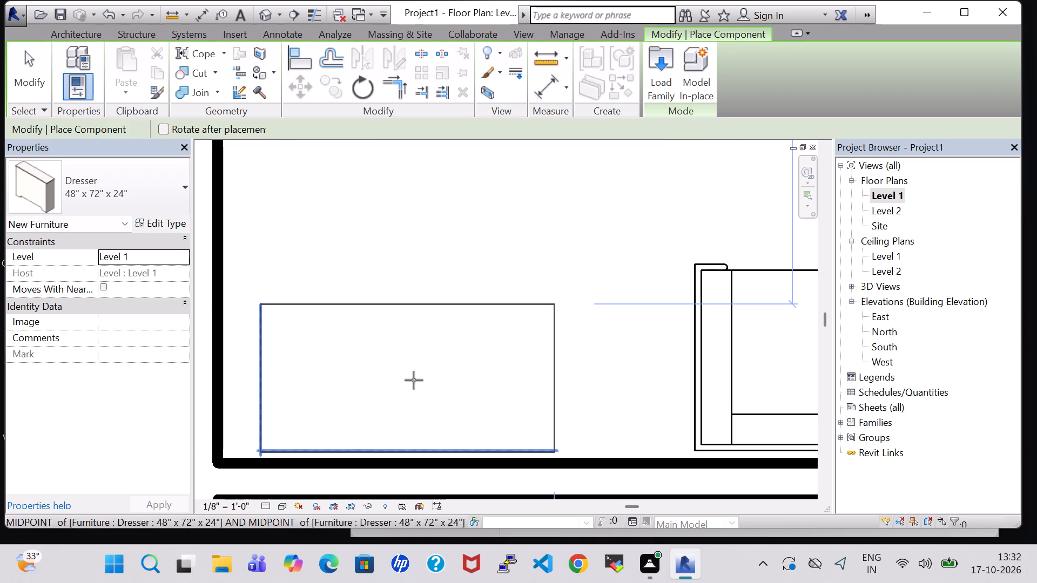
key("Escape")
left_click(423, 311)
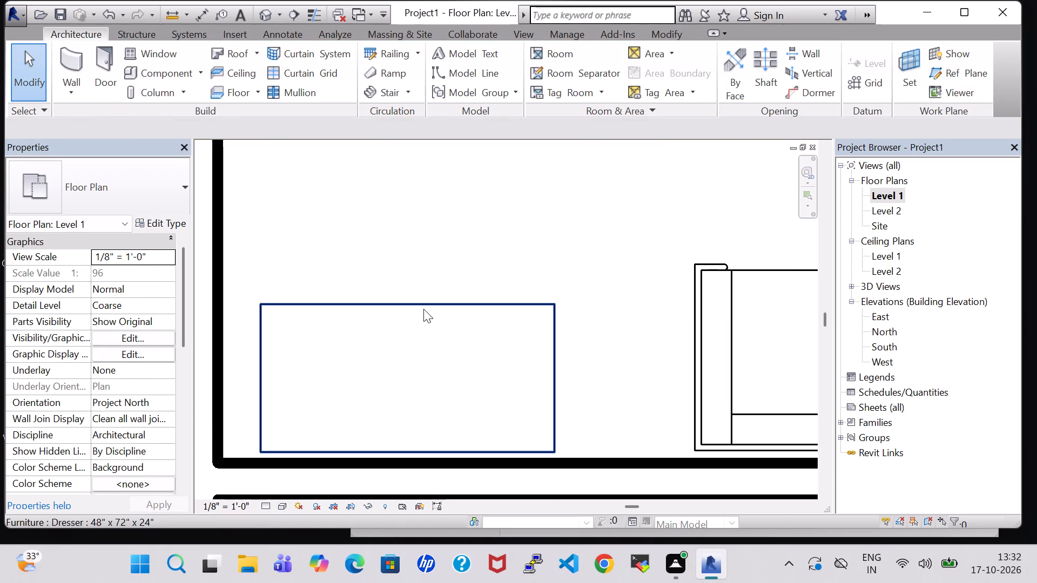
left_click(423, 307)
key("Down")
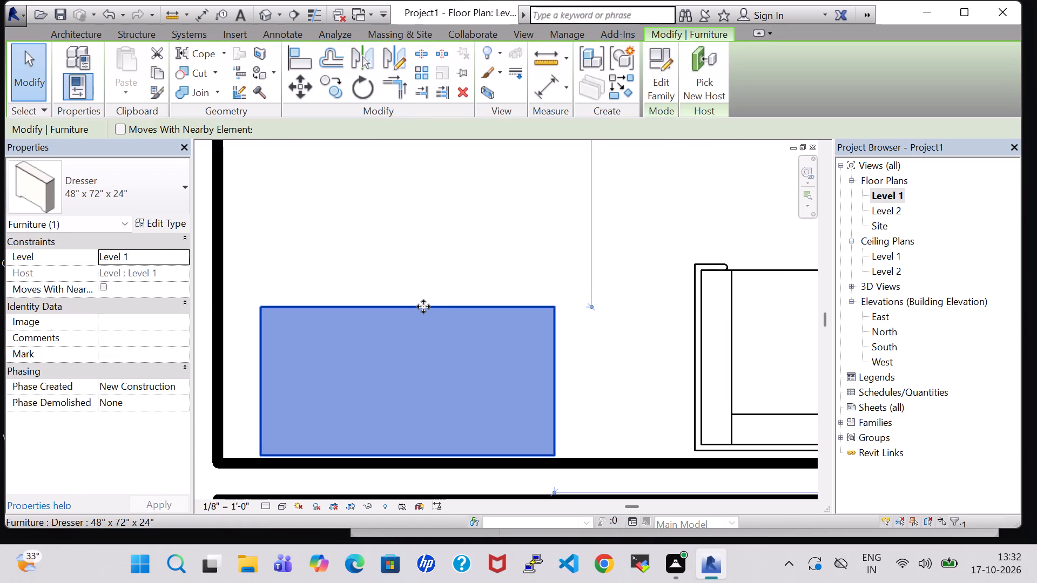
key("Down")
left_click(623, 385)
Nudge the TV north along the bedroom's east wall to 7' 0" from the south wall.
scroll(623, 383, "down", 4)
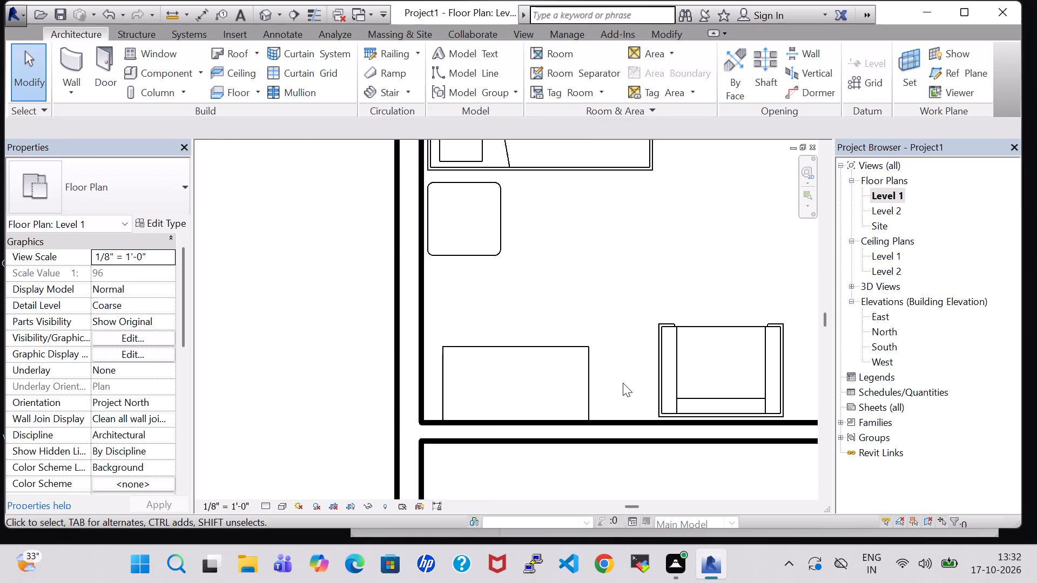
scroll(623, 383, "down", 6)
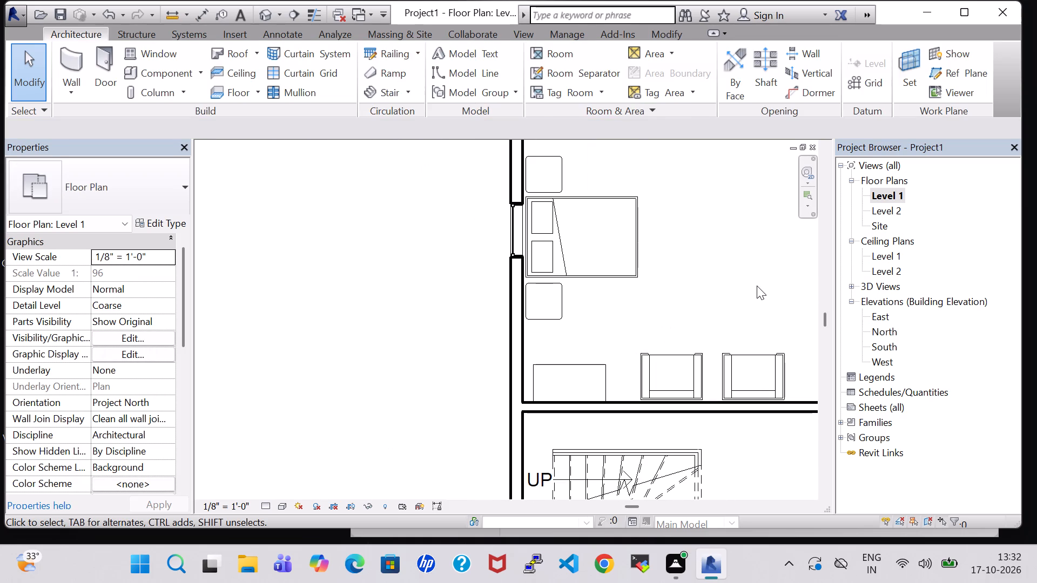
scroll(757, 286, "down", 3)
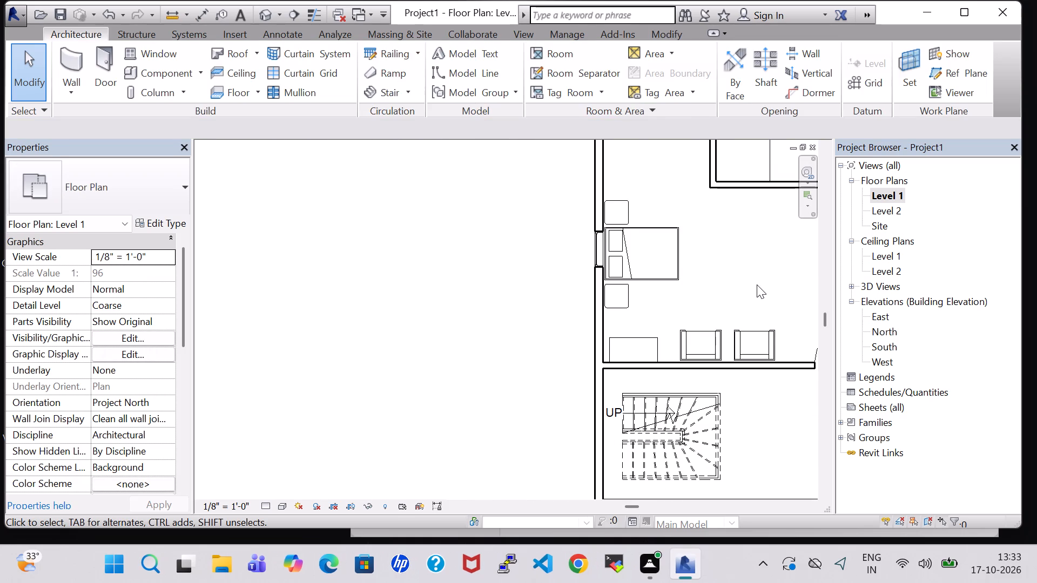
middle_click_drag(757, 284, 618, 313)
left_click(702, 318)
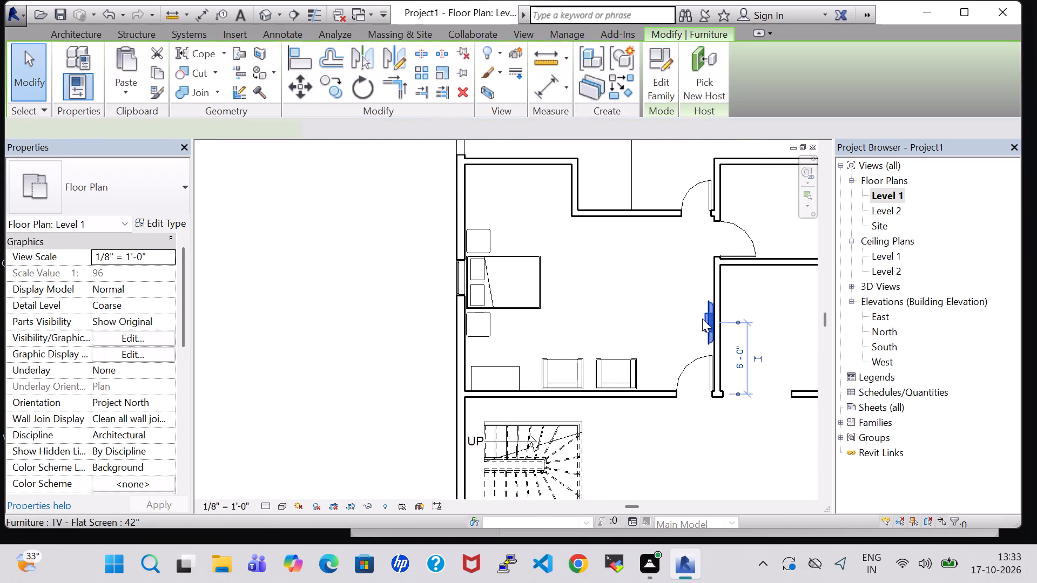
key("Up")
key("Up")
key("Up")
key("Up")
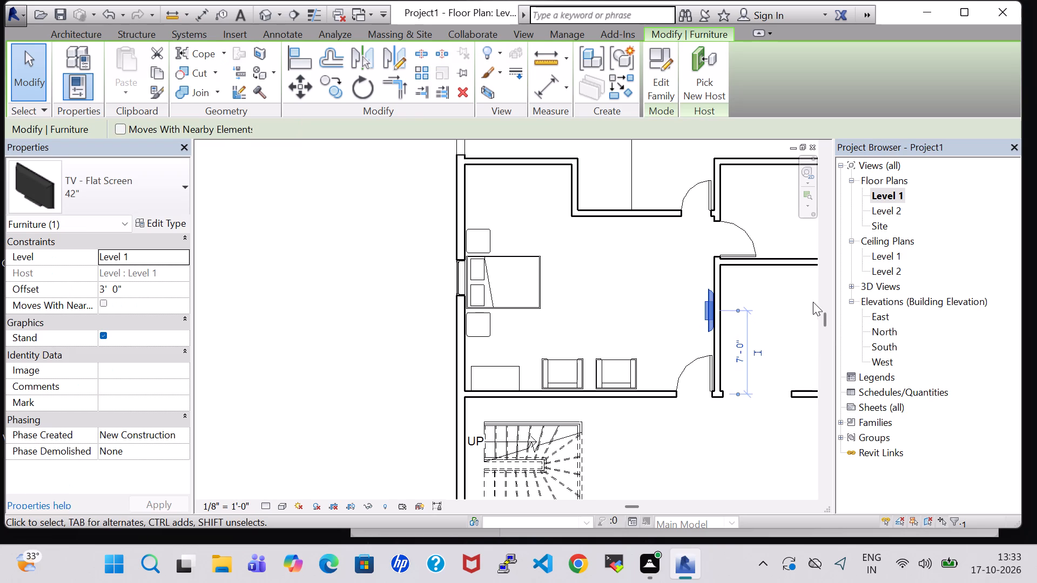
left_click(780, 307)
Load the Table-Rectangular family from the Furniture library's Tables folder for placing as a component.
left_click(164, 74)
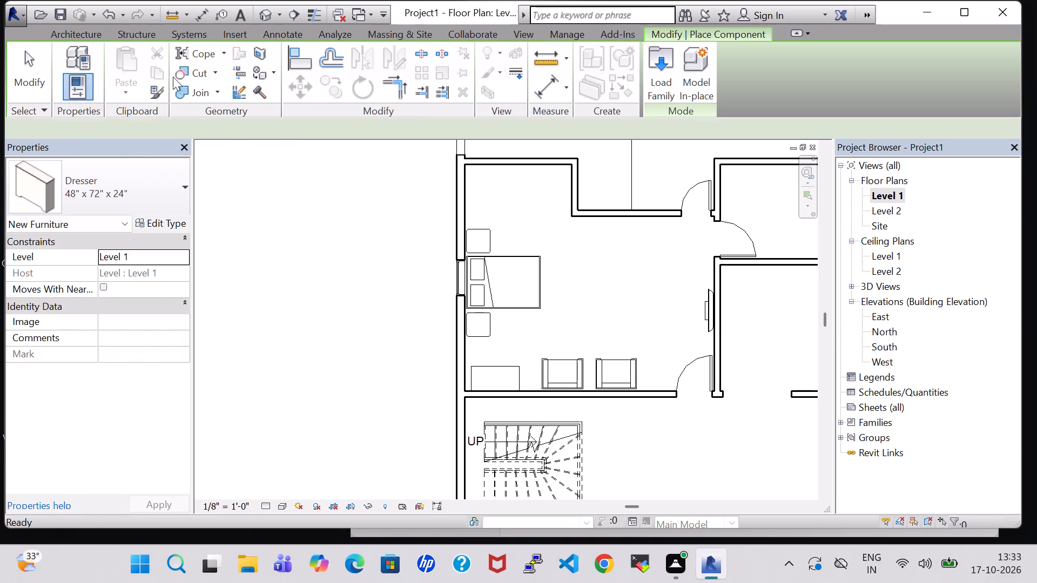
left_click(661, 69)
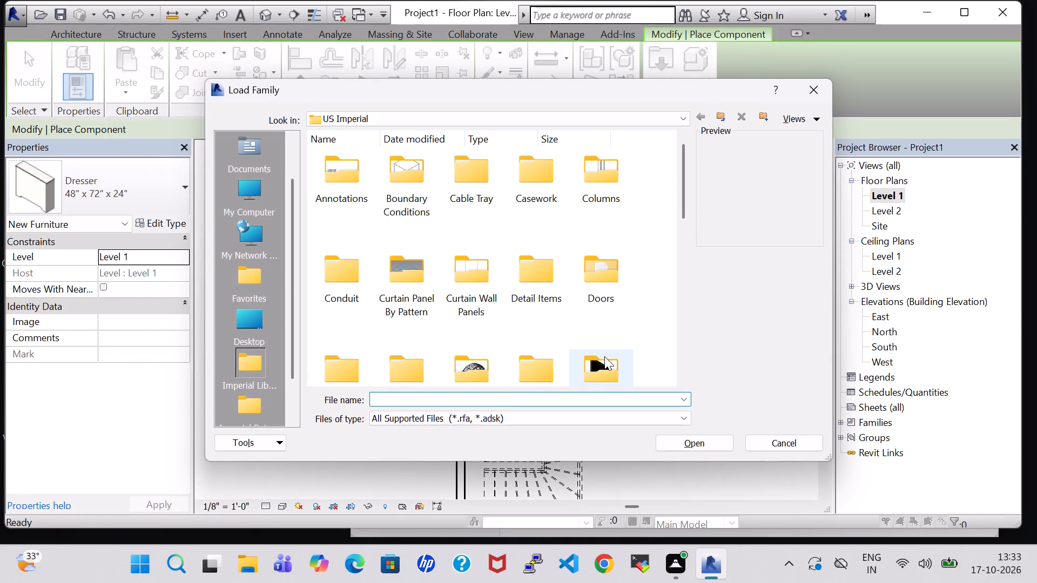
double_click(604, 356)
double_click(518, 179)
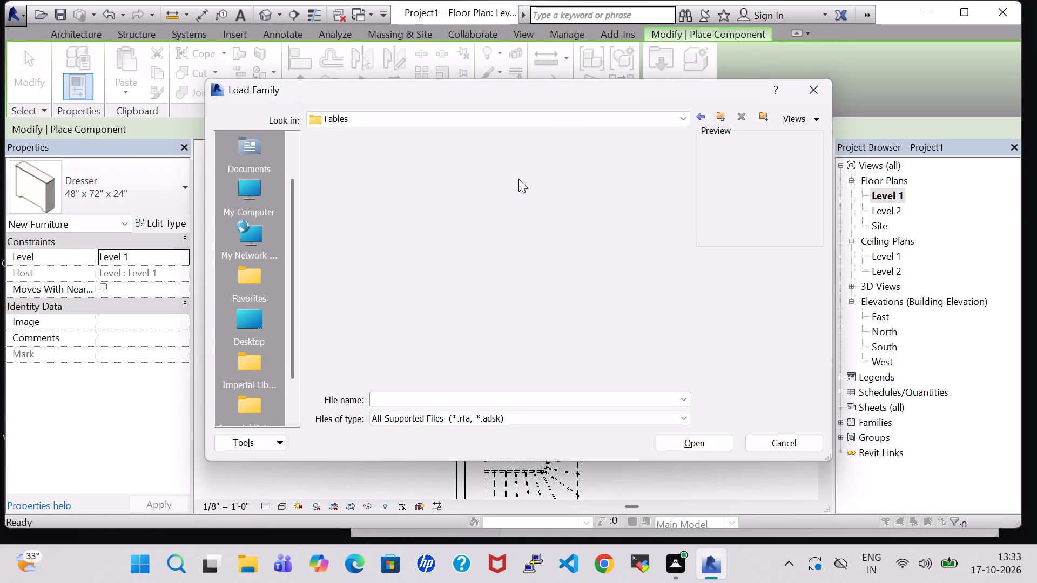
left_click(595, 281)
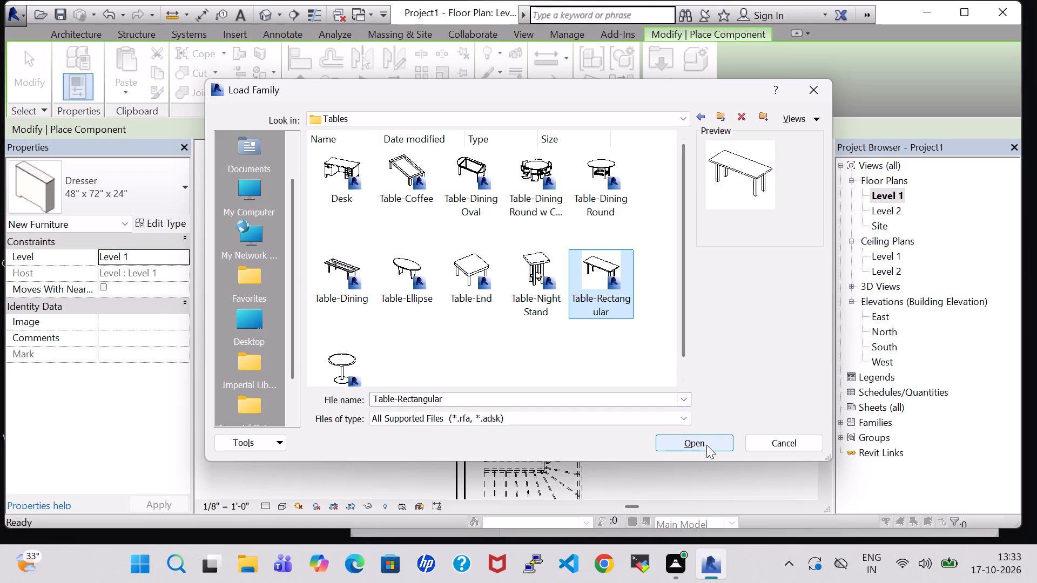
left_click(705, 445)
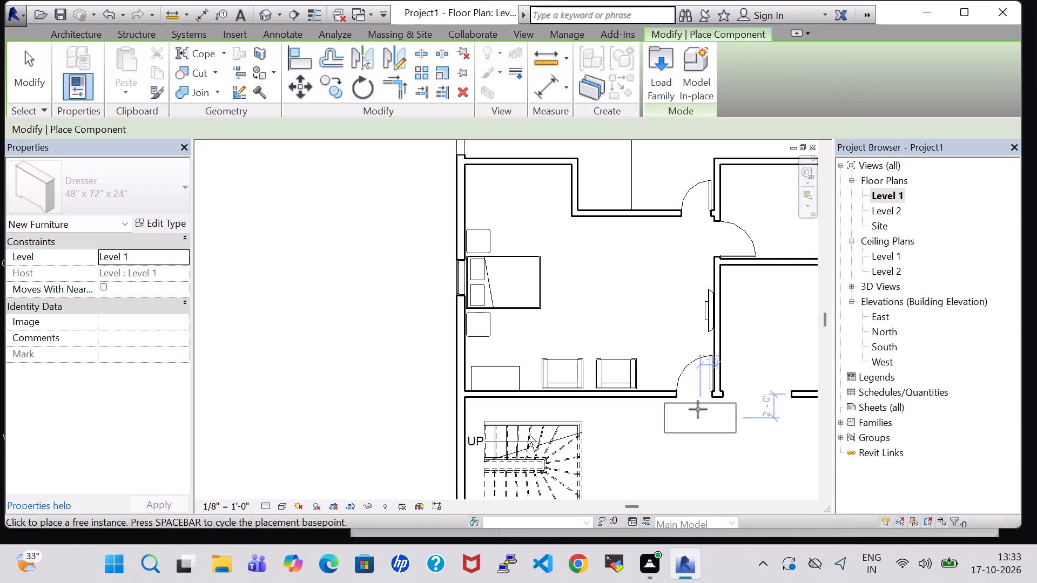
Place a 72" x 30" Table-Rectangular lengthwise along the bedroom's east wall, centred on the TV and touching the wall.
key("space")
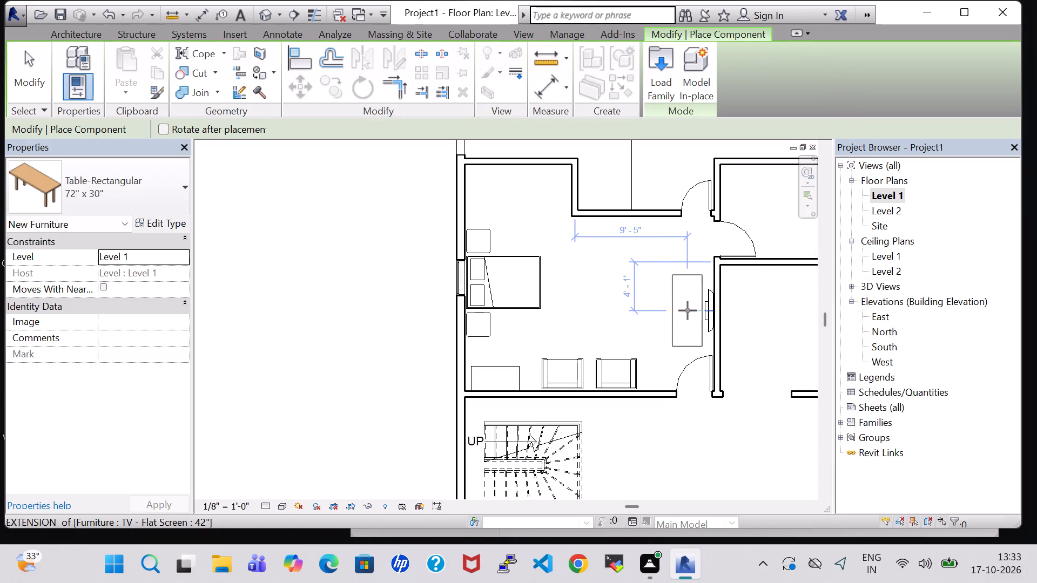
scroll(697, 310, "up", 4)
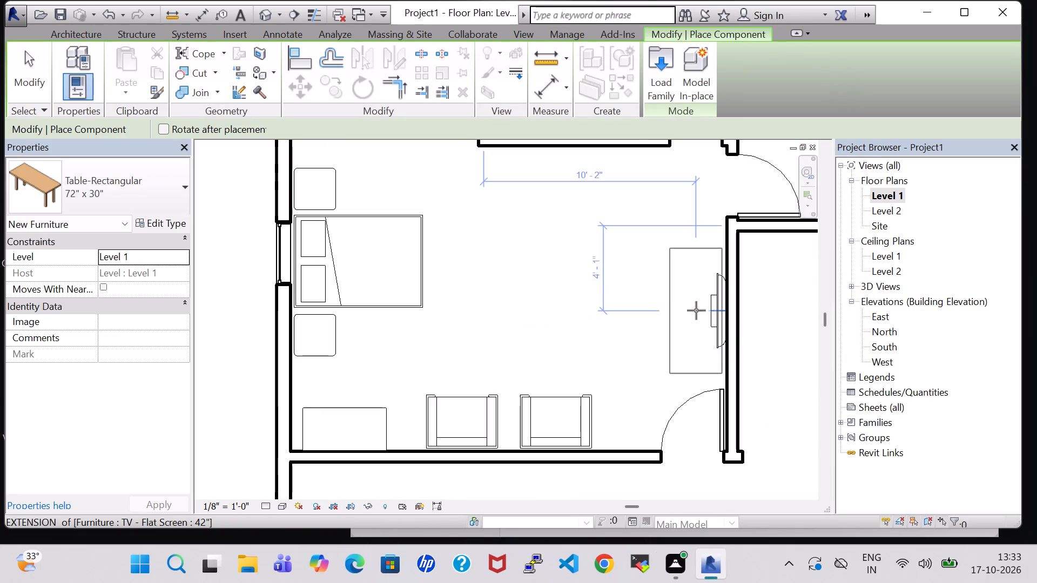
left_click(696, 310)
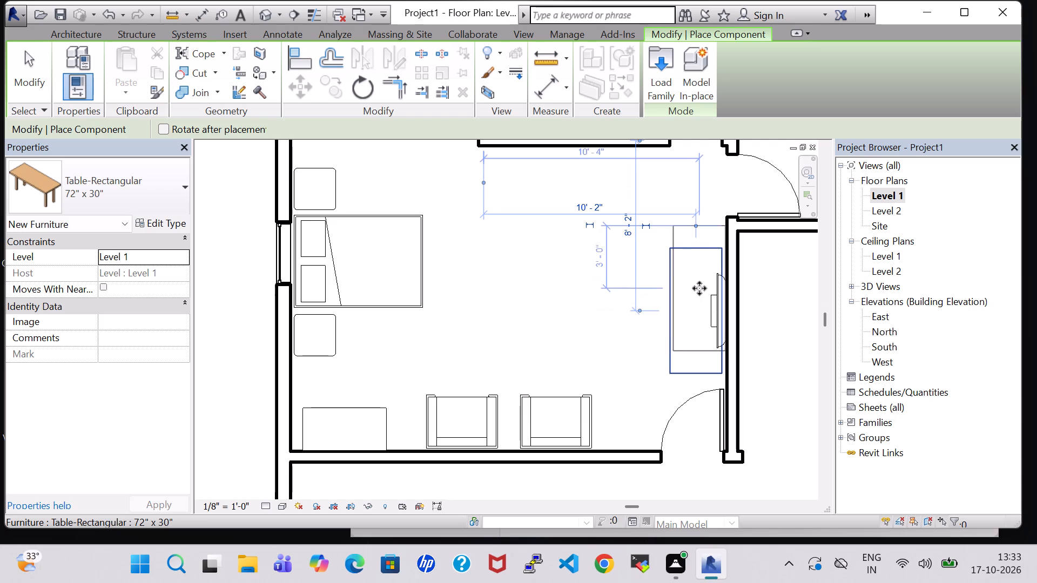
key("Escape")
key("Escape")
left_click(692, 253)
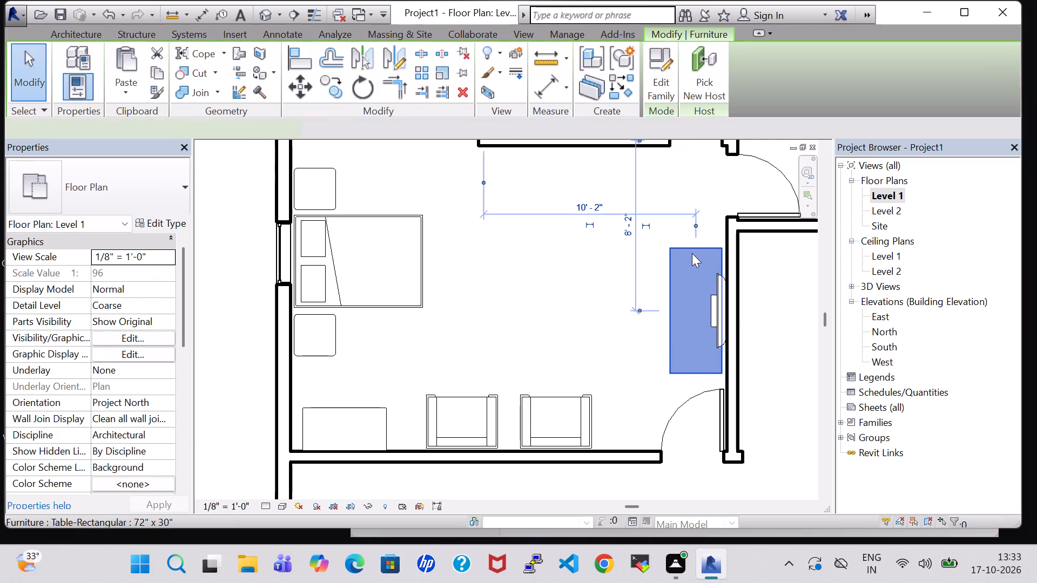
key("Right")
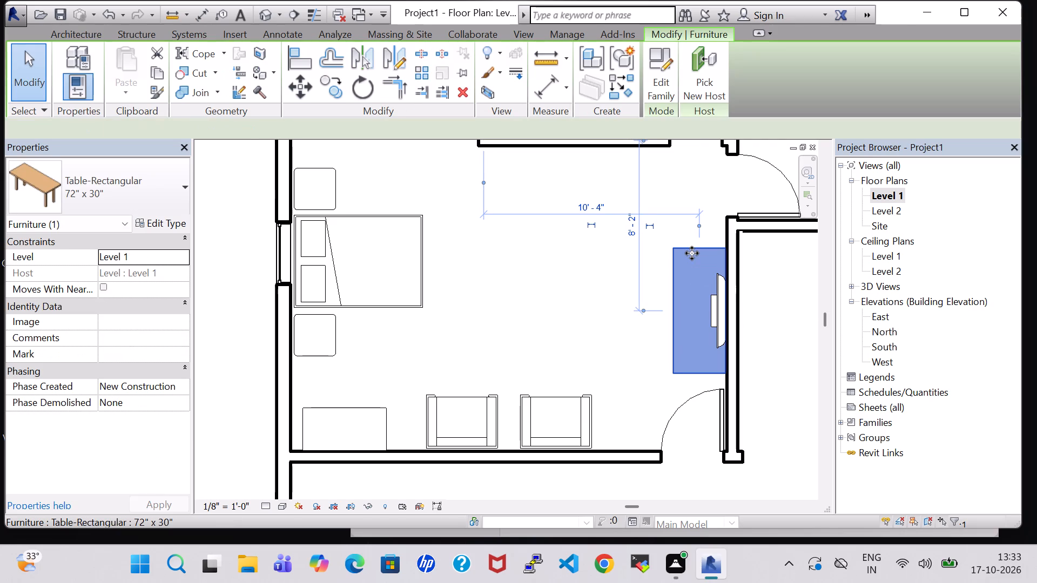
In the 3D view, nudge the table about 4" south along the bedroom's east wall, and shift the TV slightly south with it.
left_click(268, 17)
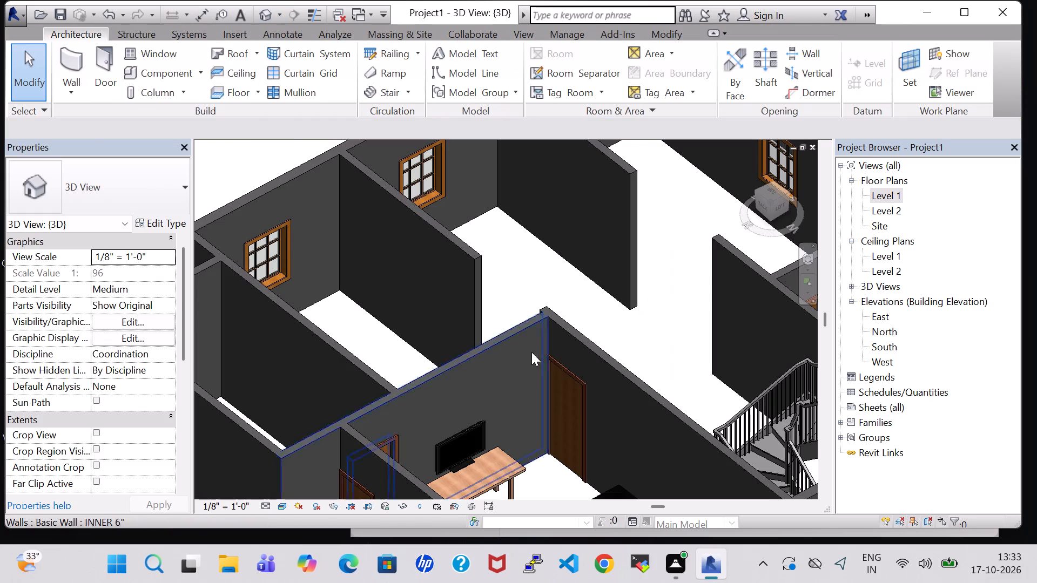
middle_click_drag(546, 463, 496, 431)
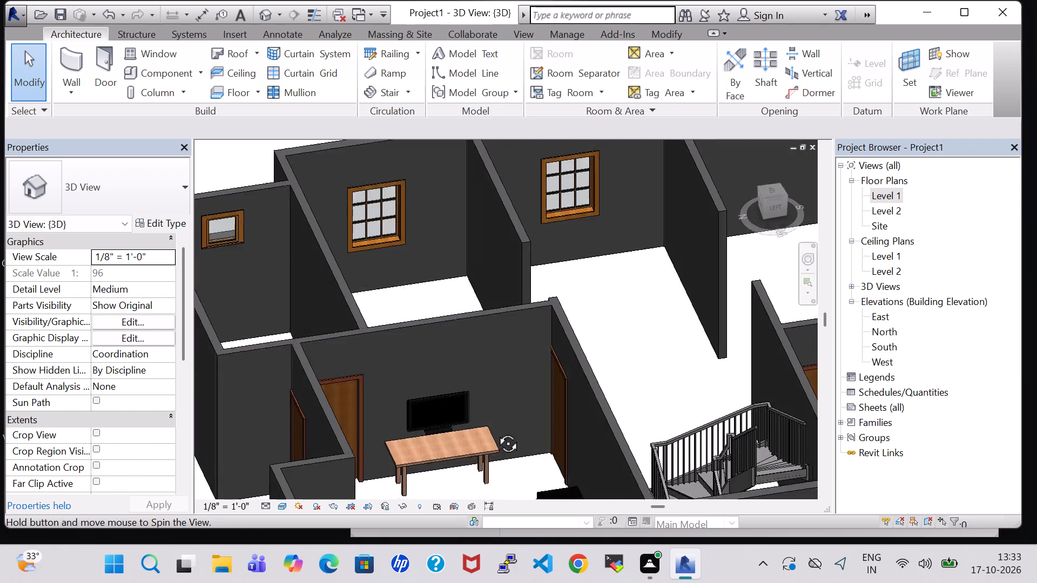
middle_click_drag(496, 431, 476, 444)
left_click(453, 445)
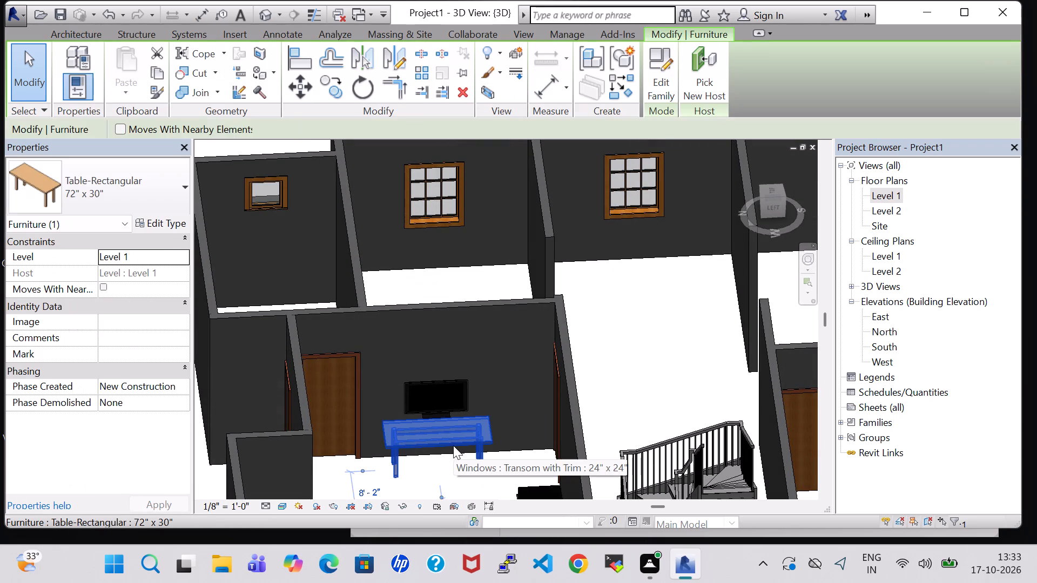
key("Right")
key("Right")
left_click(449, 385)
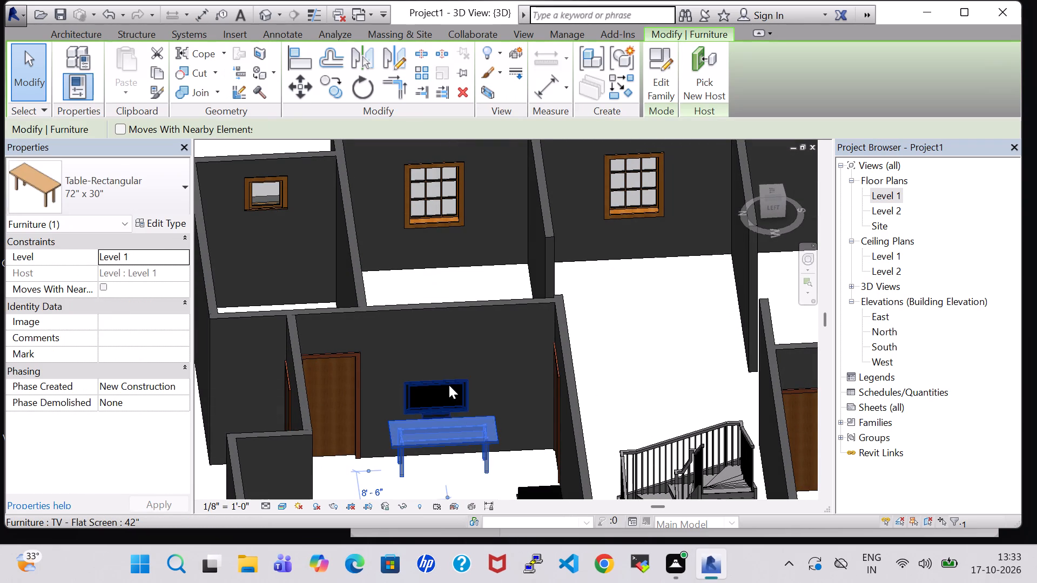
key("Right")
key("Right")
left_click(637, 358)
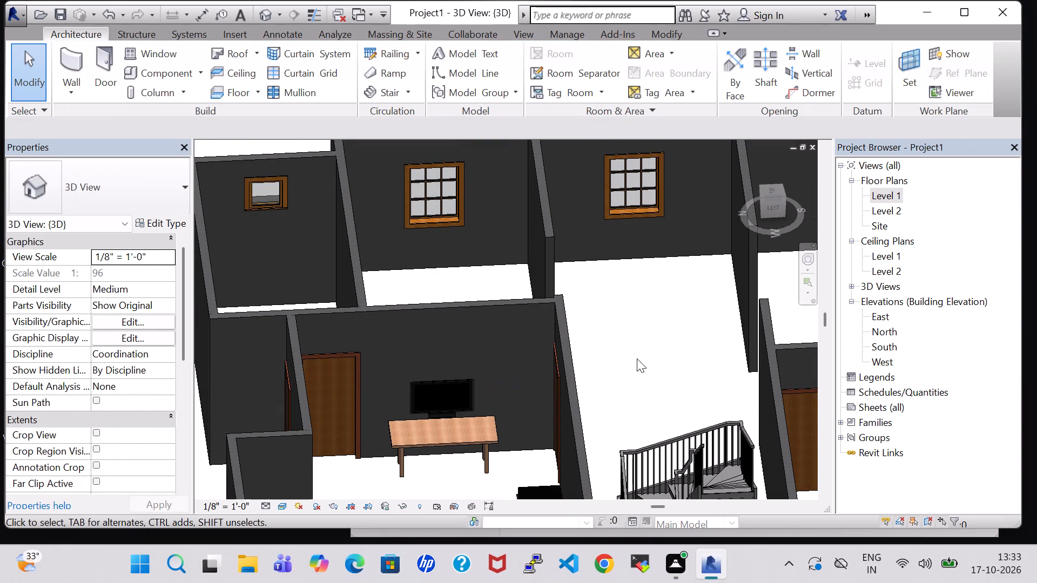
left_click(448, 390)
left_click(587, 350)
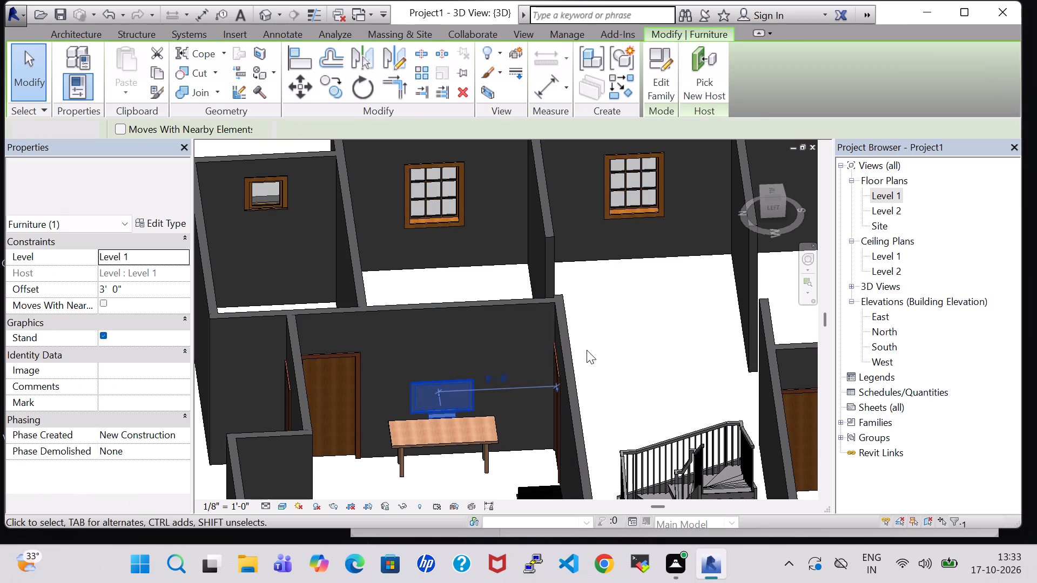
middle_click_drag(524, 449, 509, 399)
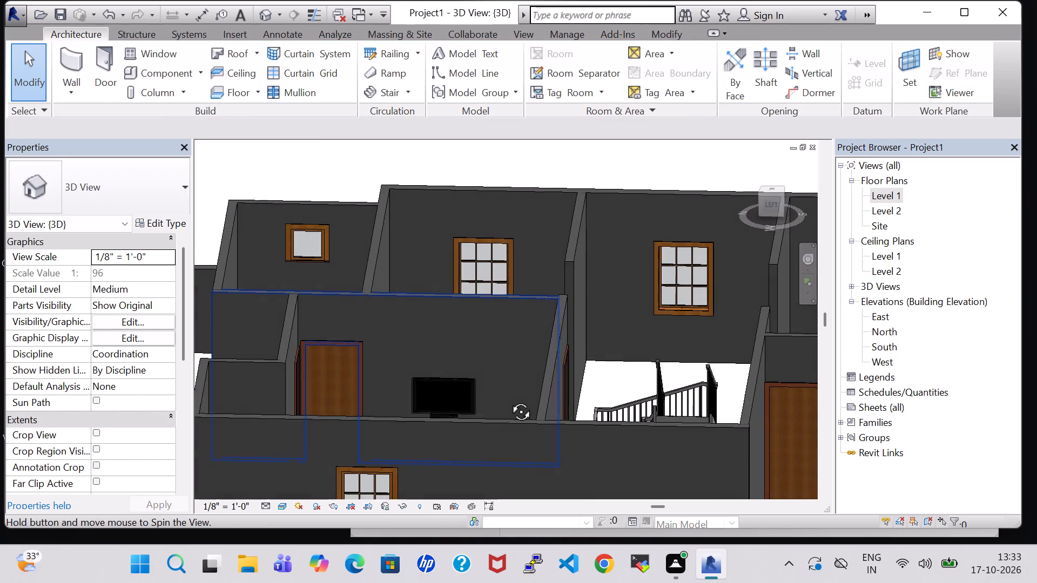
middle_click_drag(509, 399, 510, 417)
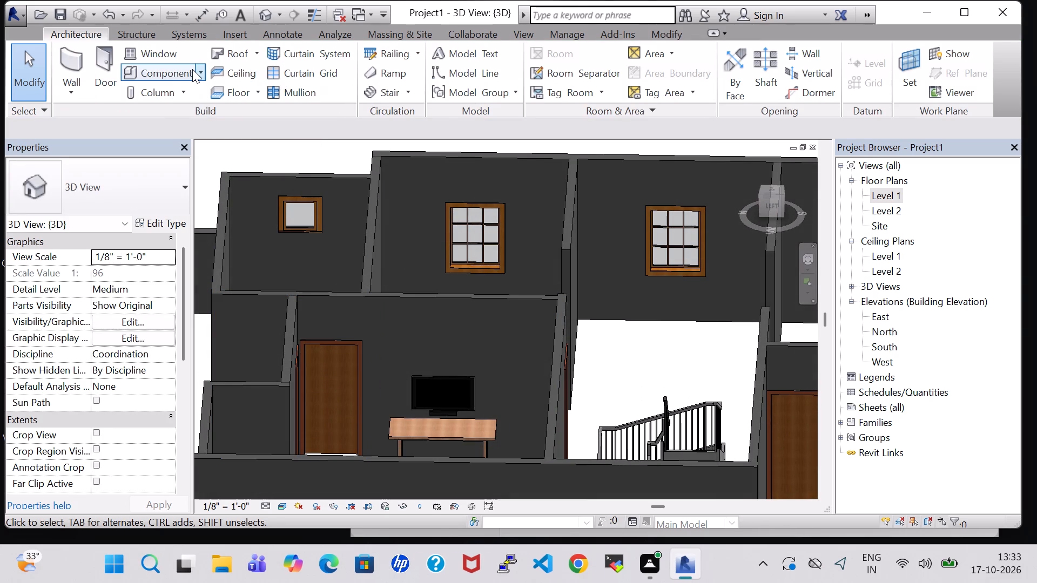
In the Level 1 floor plan, load the RPC Plant - Tropical family from the US Imperial library's Planting folder for placing as a component.
double_click(887, 194)
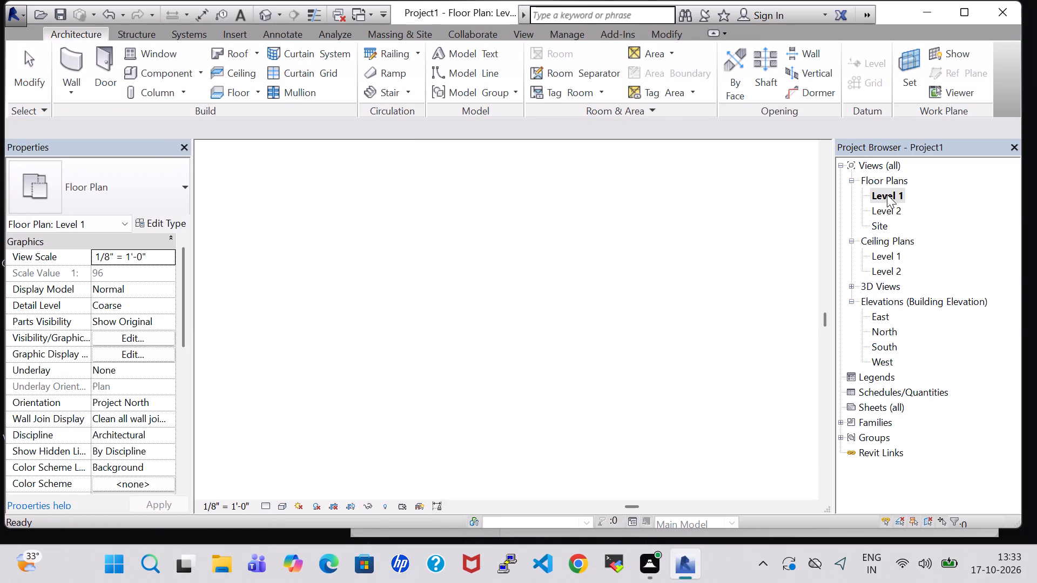
left_click(145, 74)
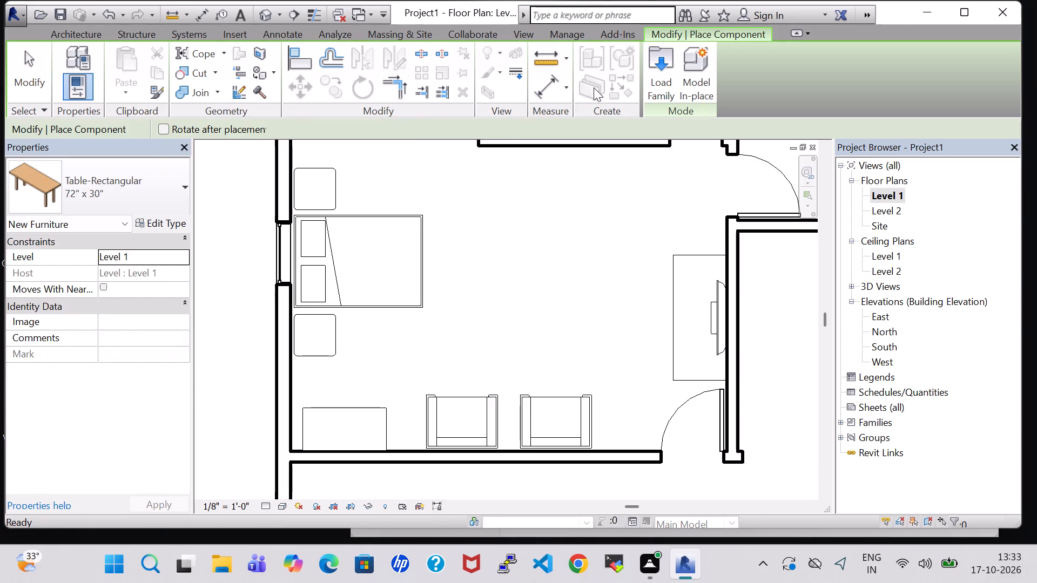
left_click(662, 76)
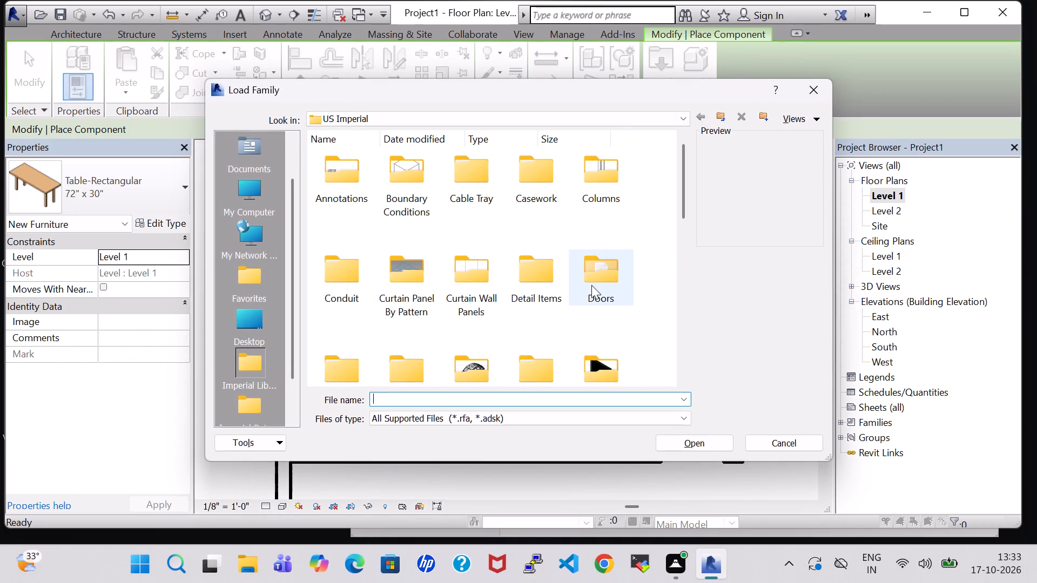
scroll(591, 290, "down", 1)
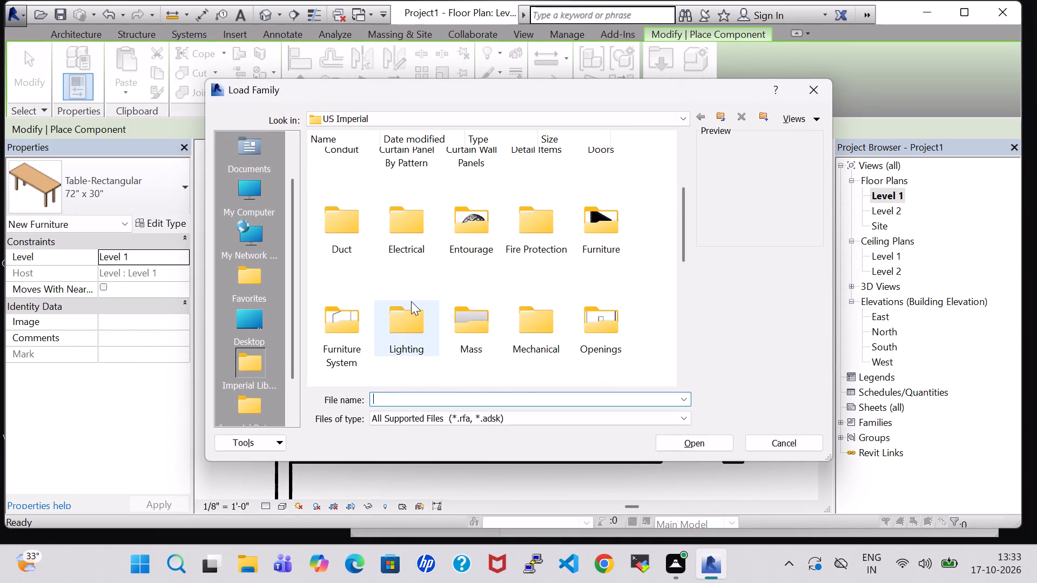
scroll(508, 329, "down", 2)
scroll(502, 279, "up", 1)
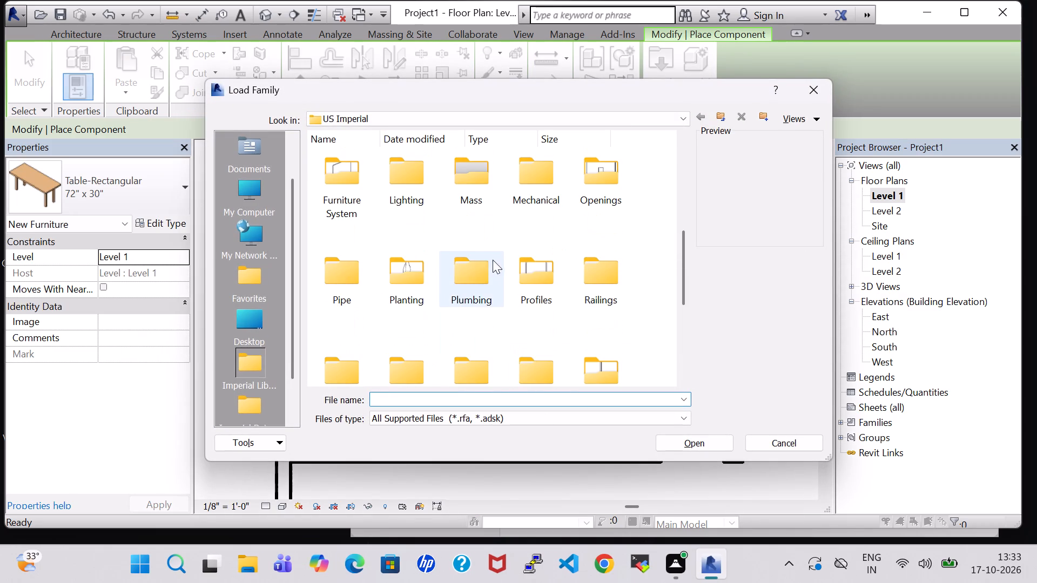
double_click(406, 279)
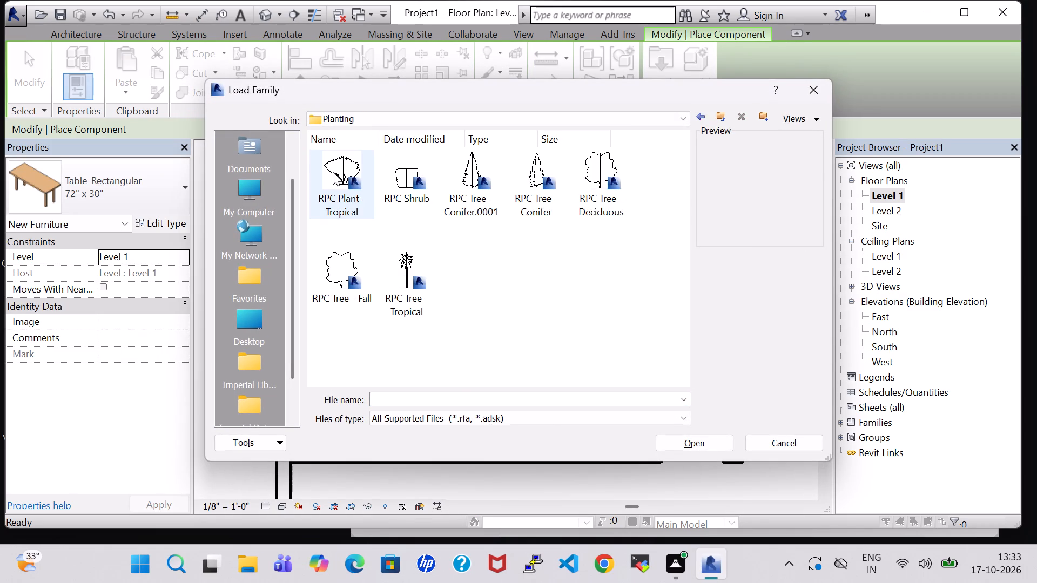
left_click(347, 179)
left_click(686, 443)
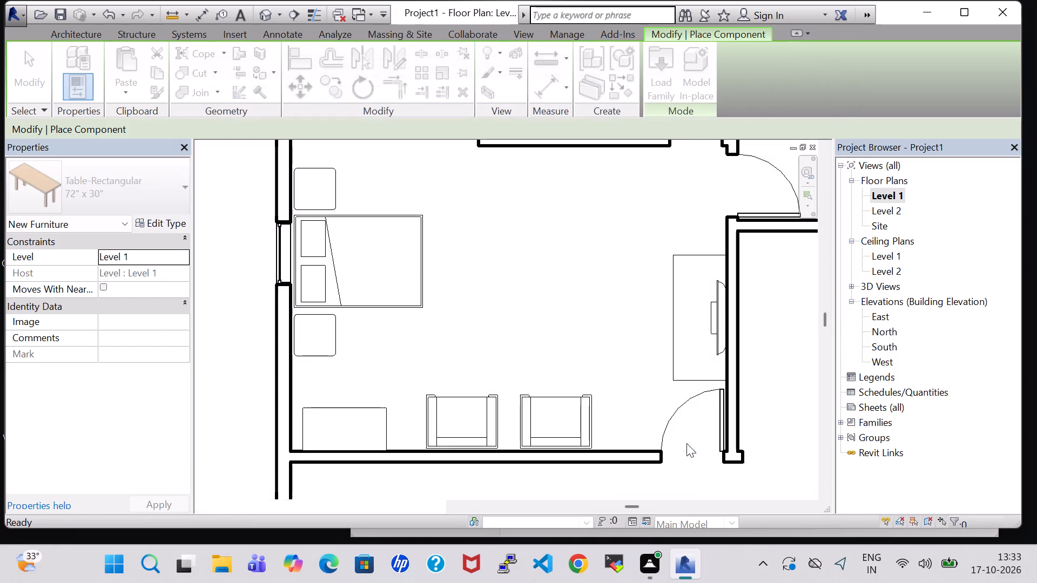
Place two Agave - 1.5' plants on the bedroom table, about 1' 7" from the east wall near its north end and 2' 0" near its south end.
middle_click_drag(529, 215, 528, 341)
scroll(524, 347, "up", 1)
scroll(529, 364, "down", 1)
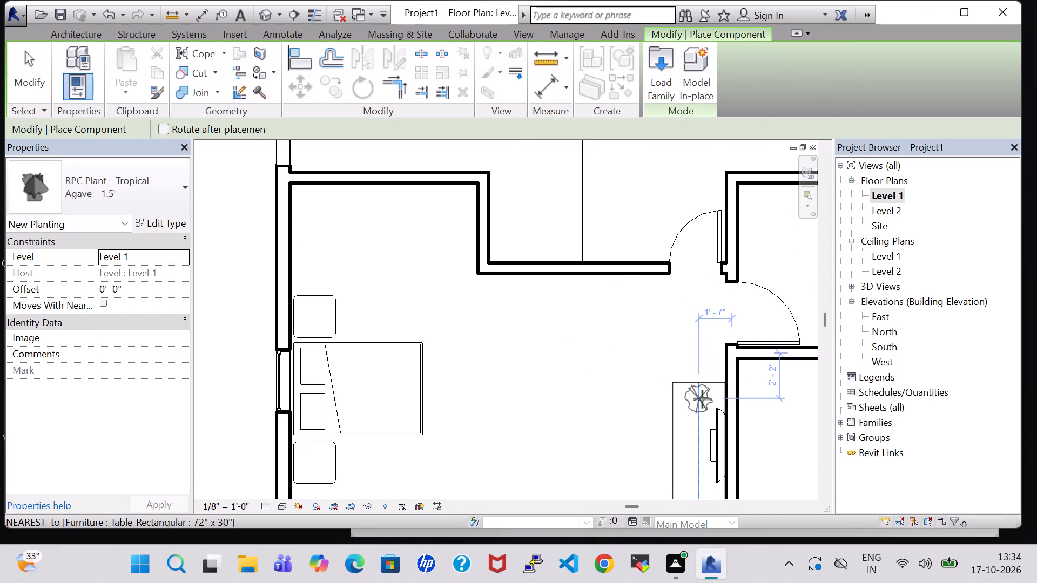
left_click(698, 399)
middle_click_drag(750, 433, 736, 336)
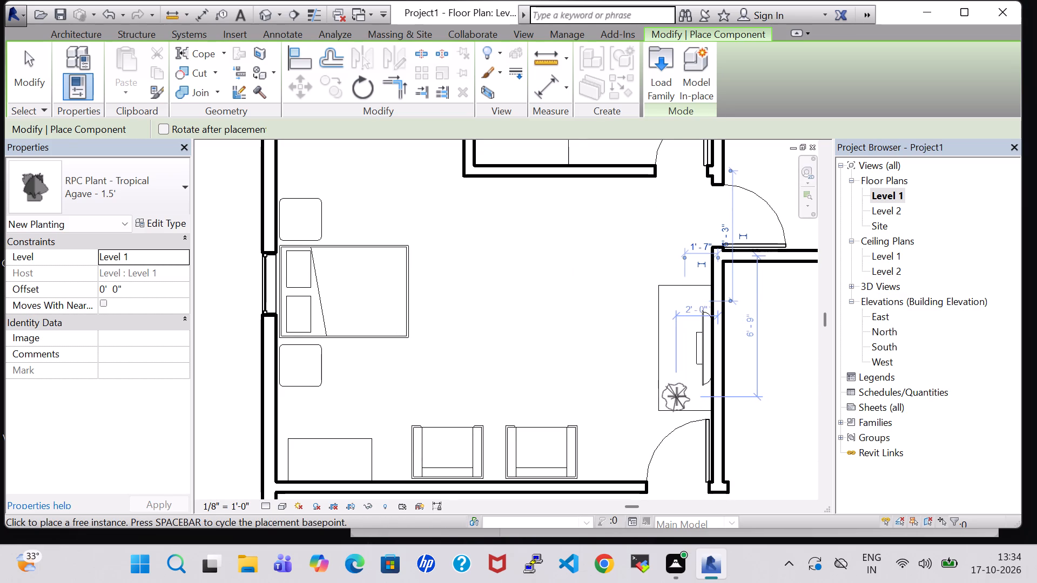
left_click(678, 396)
key("Escape")
key("Escape")
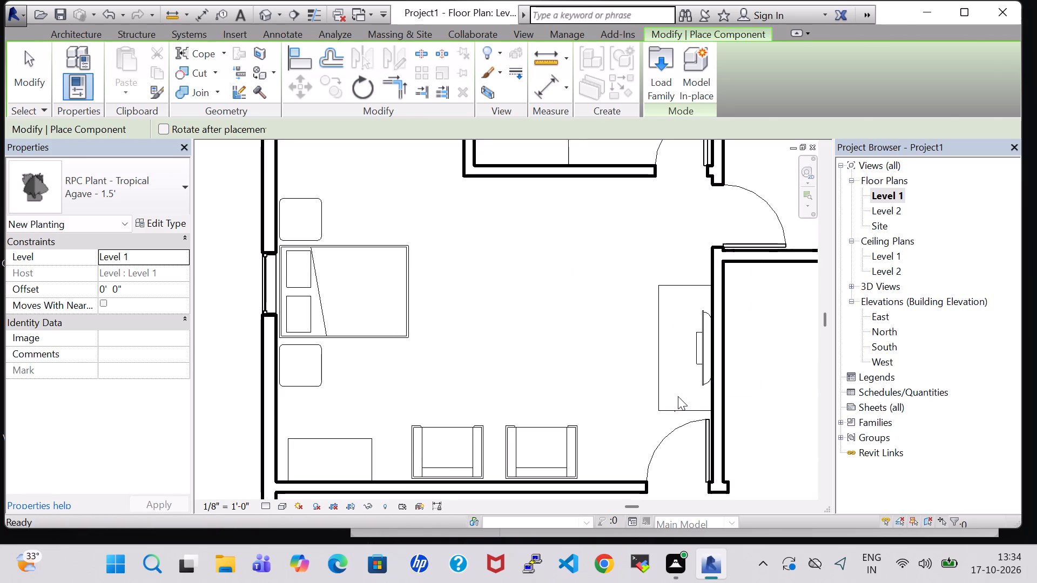
In the 3D view, check the table's type dimensions and set the south agave plant's offset to 2' 6" above Level 1.
left_click(272, 13)
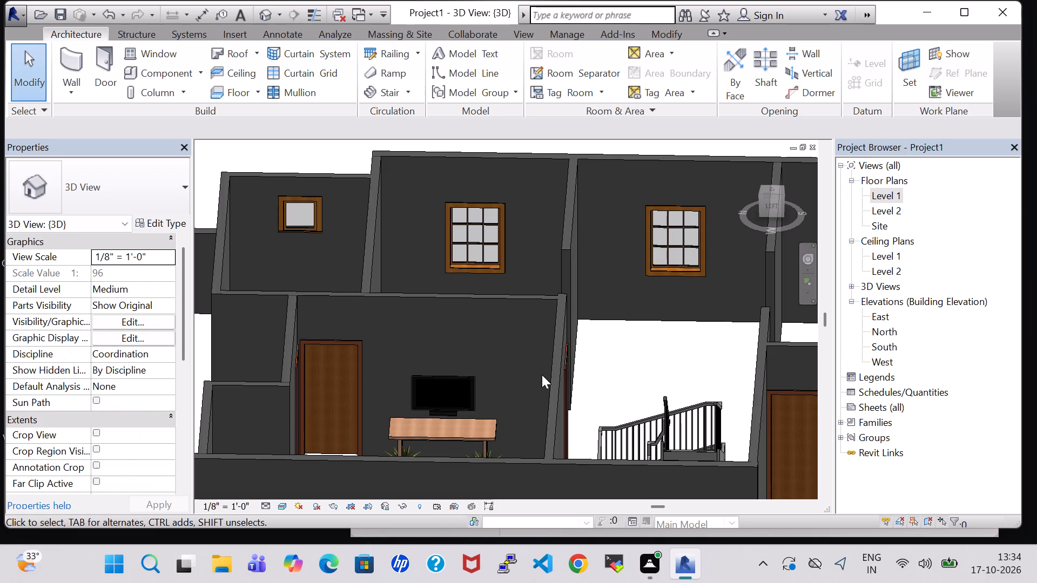
middle_click_drag(518, 396, 515, 403)
left_click(460, 411)
left_click(158, 226)
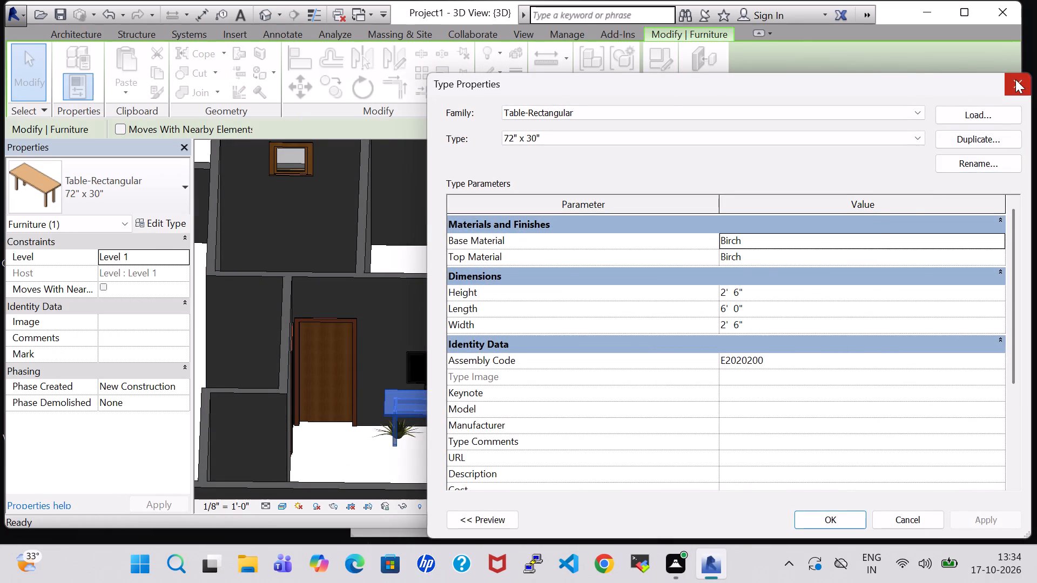
left_click(1015, 79)
left_click(462, 440)
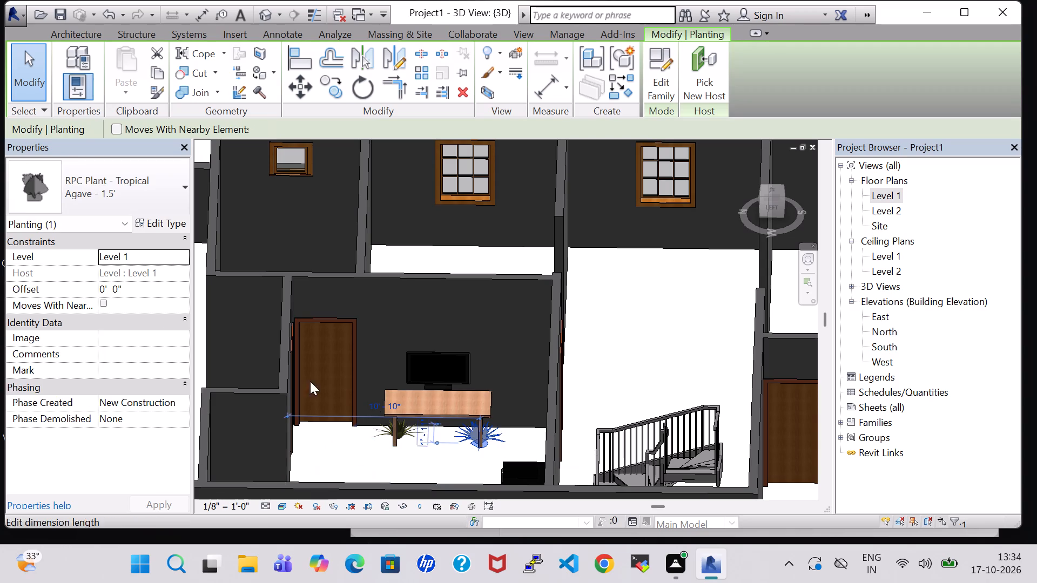
left_click(118, 289)
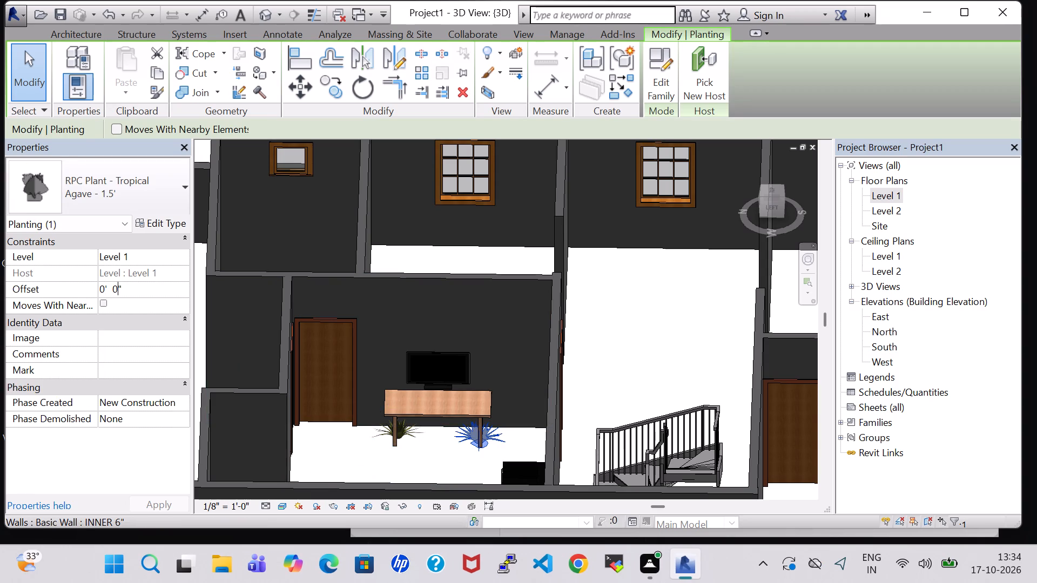
key("BackSpace")
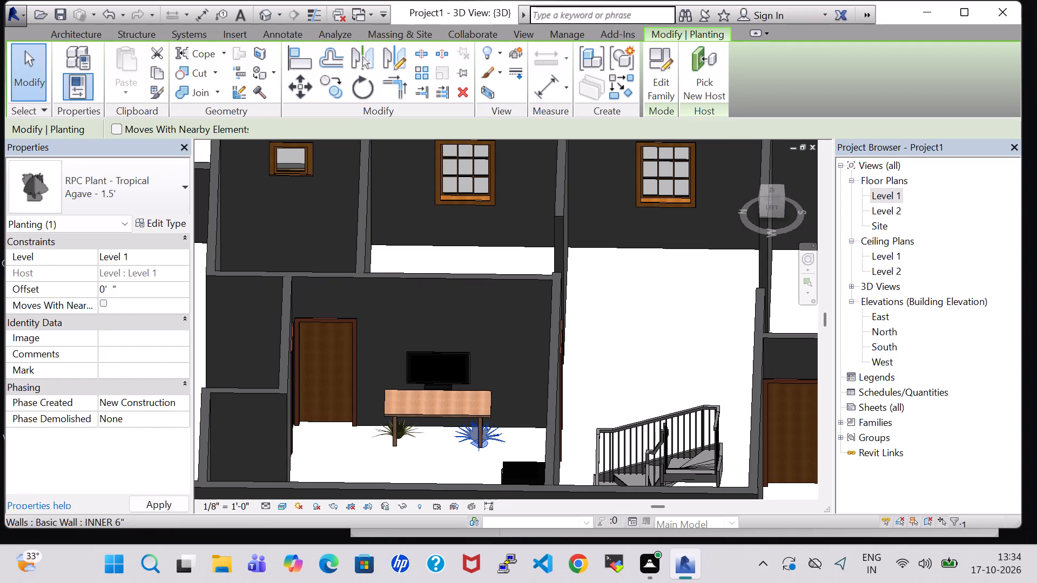
key("6")
left_click(105, 289)
key("BackSpace")
key("2")
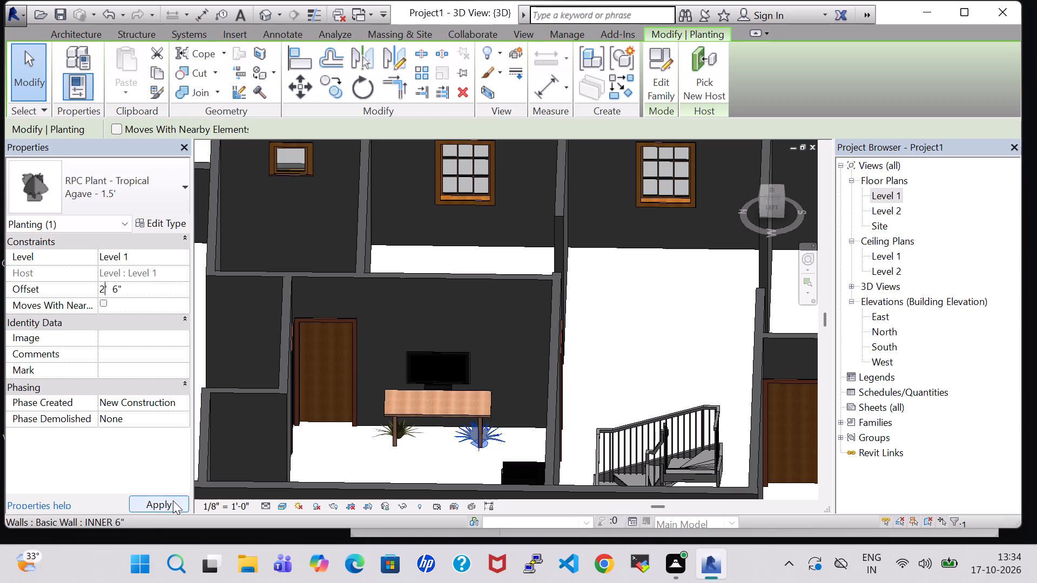
left_click(173, 500)
left_click(452, 457)
Set the north agave plant's offset to 2' 6" above Level 1.
scroll(452, 457, "up", 5)
left_click(348, 413)
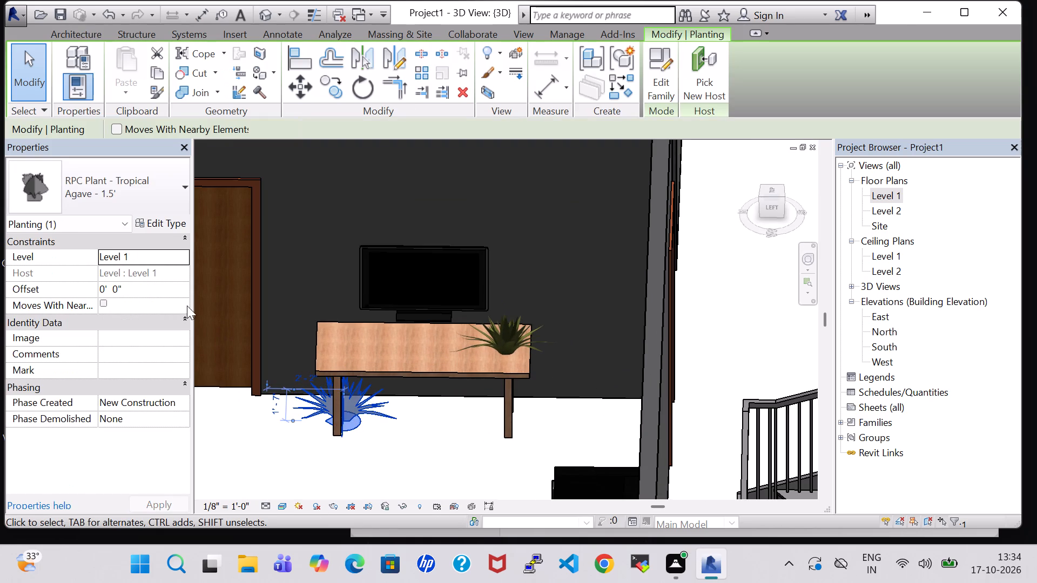
left_click(118, 294)
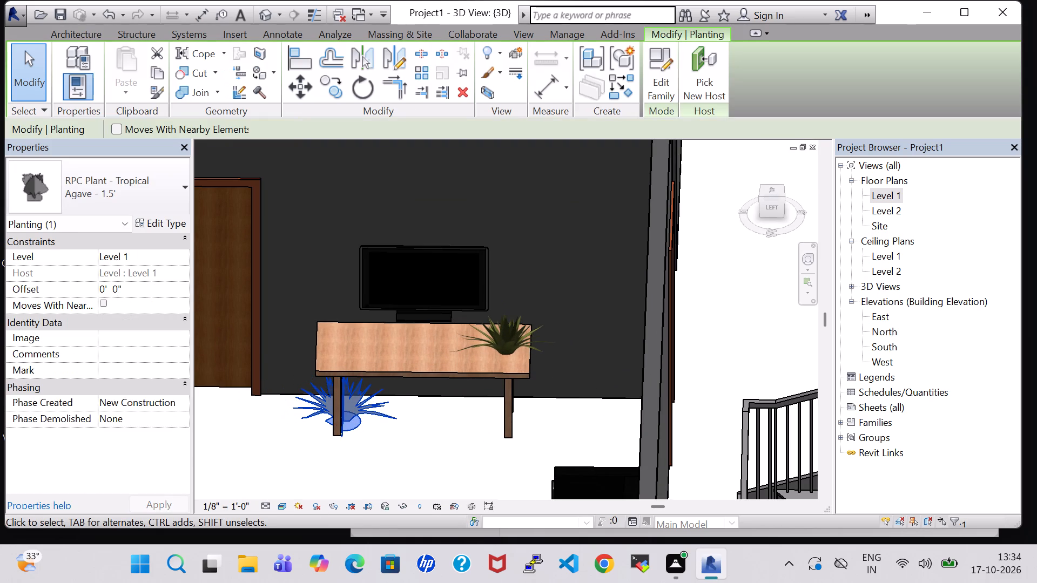
key("BackSpace")
key("6")
left_click(103, 290)
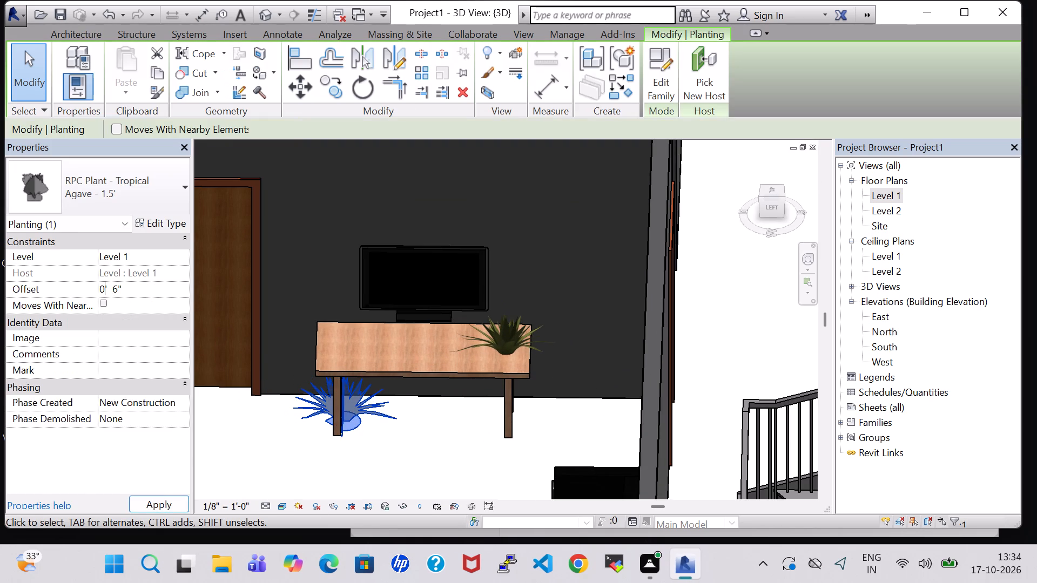
key("BackSpace")
key("2")
left_click(164, 507)
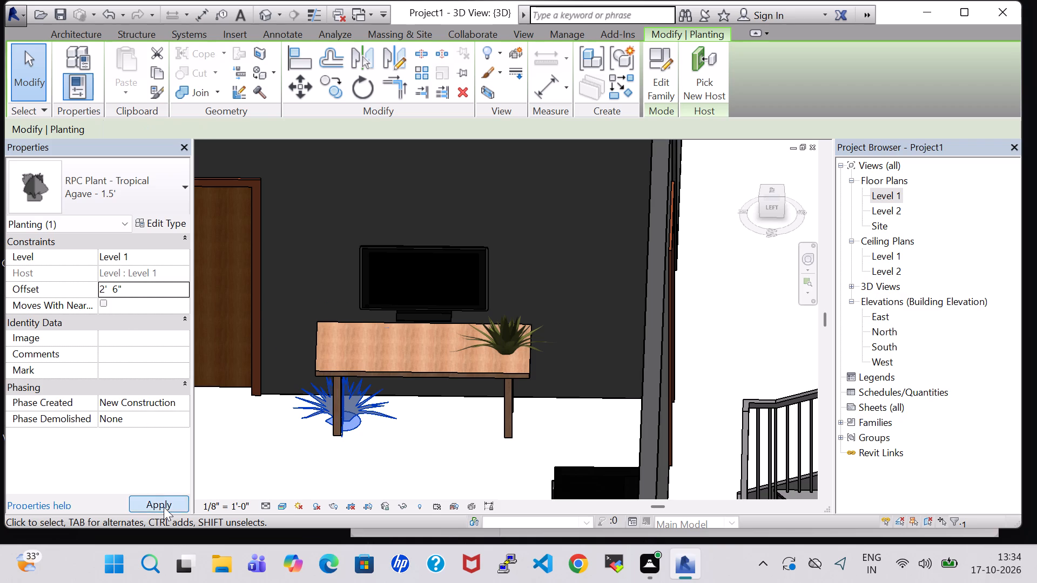
left_click(410, 446)
Raise the flat screen TV above the table by setting its offset to 4' 0".
left_click(437, 315)
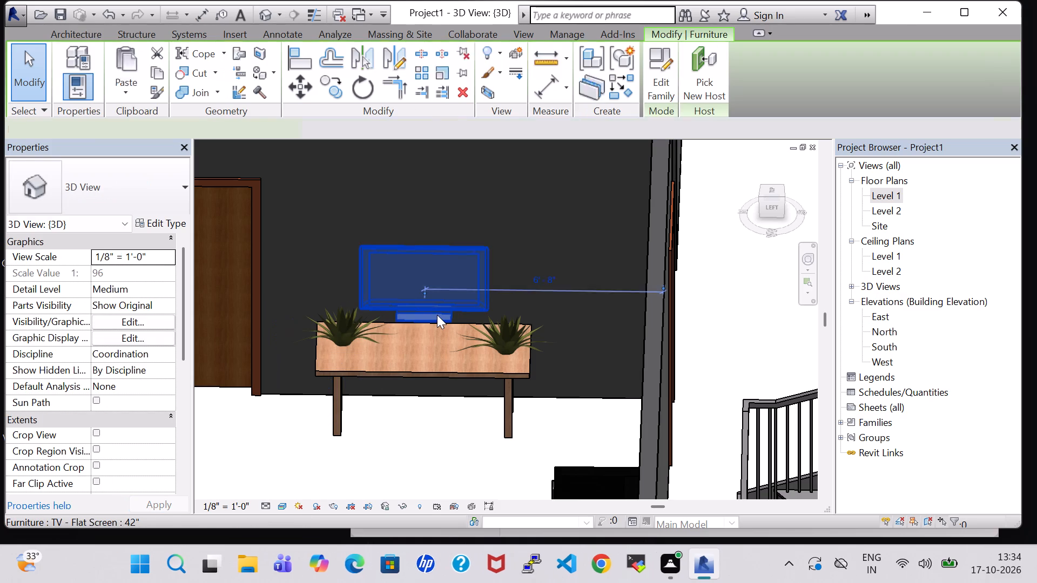
left_click(104, 289)
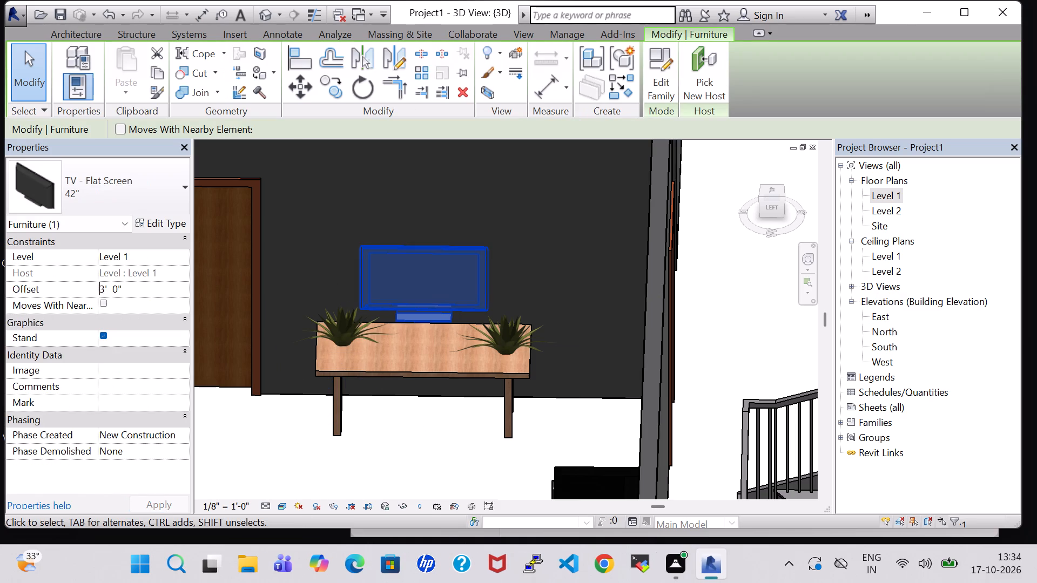
left_click(104, 289)
key("BackSpace")
key("4")
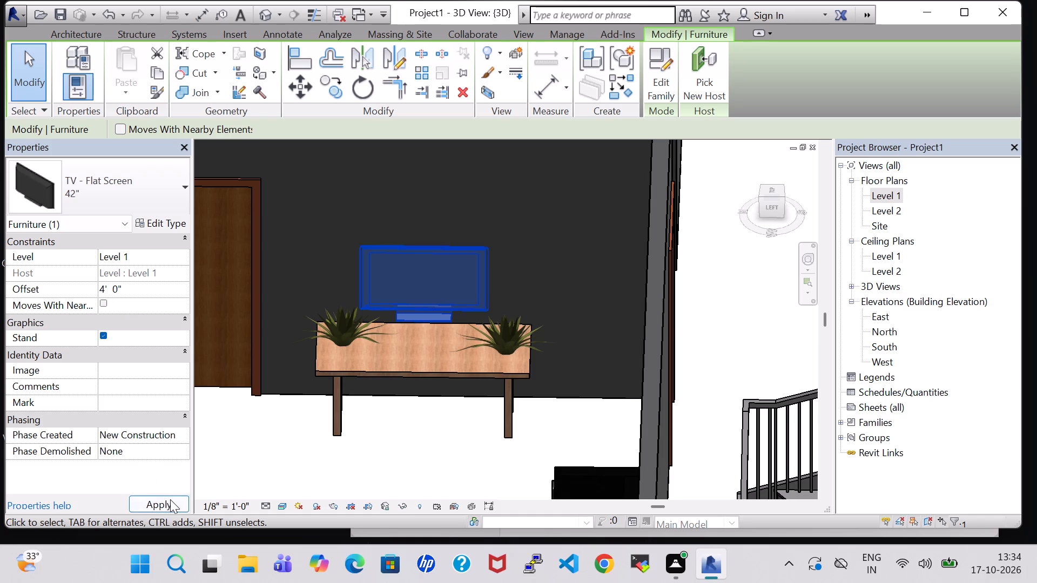
left_click(170, 499)
left_click(394, 444)
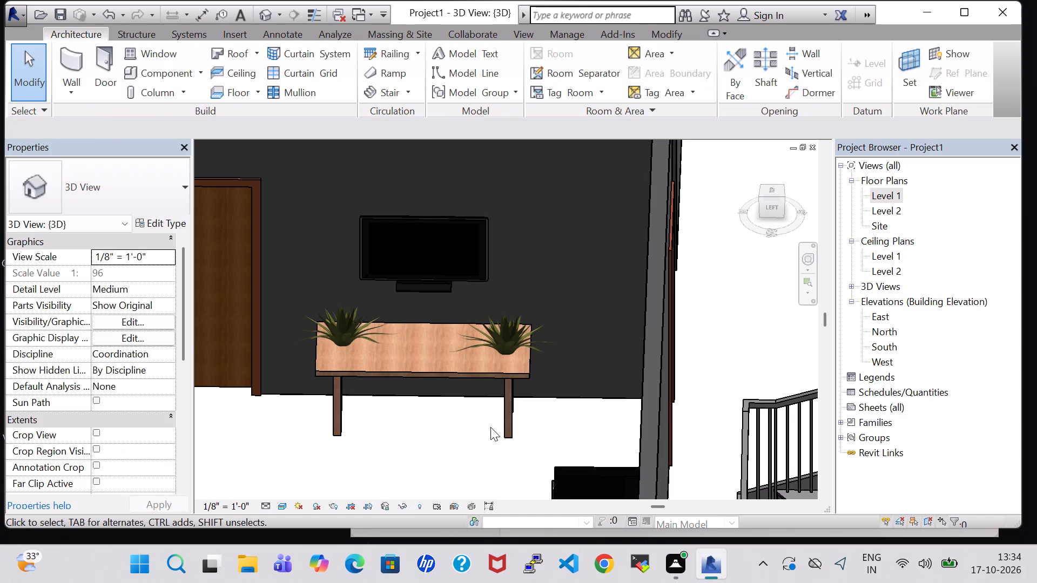
Check the plants' positions in the Level 1 plan and, in the 3D view, nudge the north plant slightly away from the bedroom's east wall.
middle_click_drag(483, 429, 466, 401)
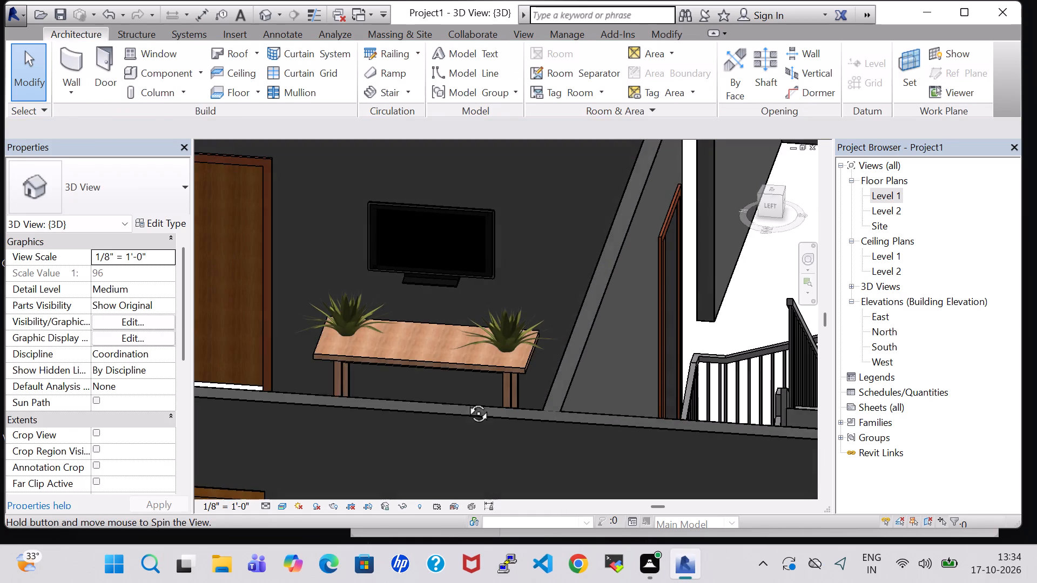
double_click(889, 199)
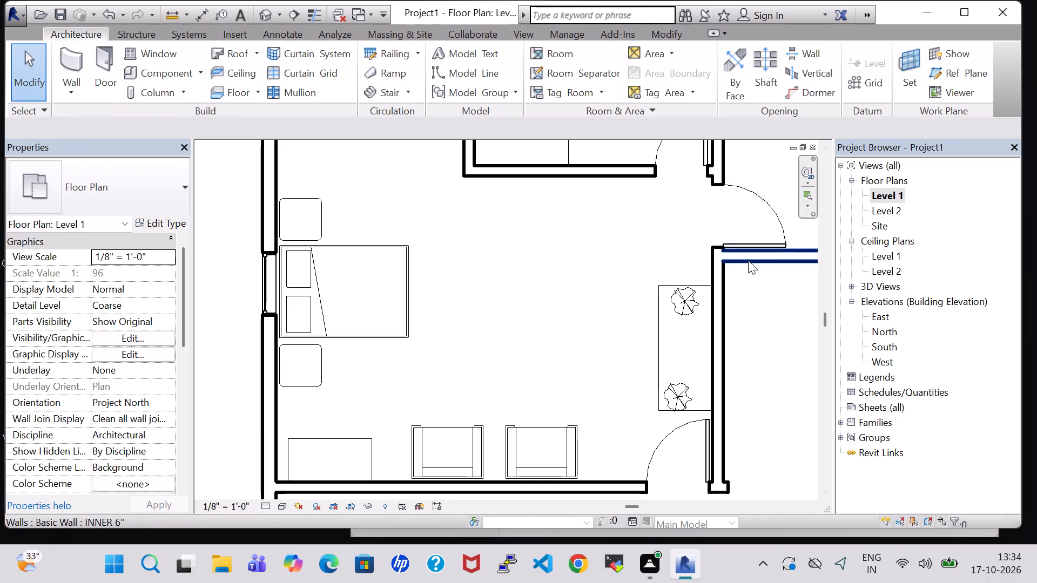
scroll(726, 282, "down", 2)
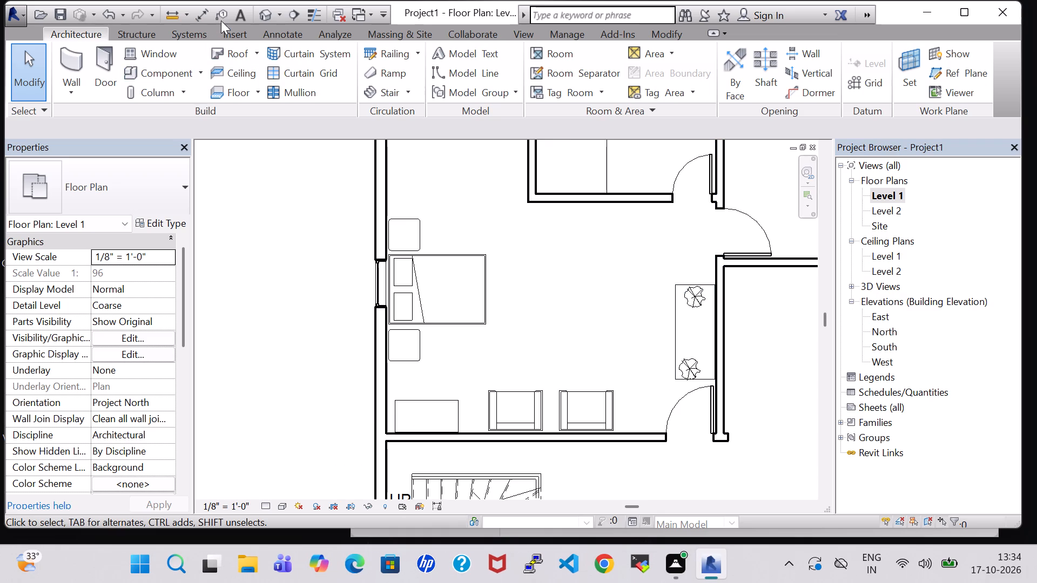
left_click(266, 14)
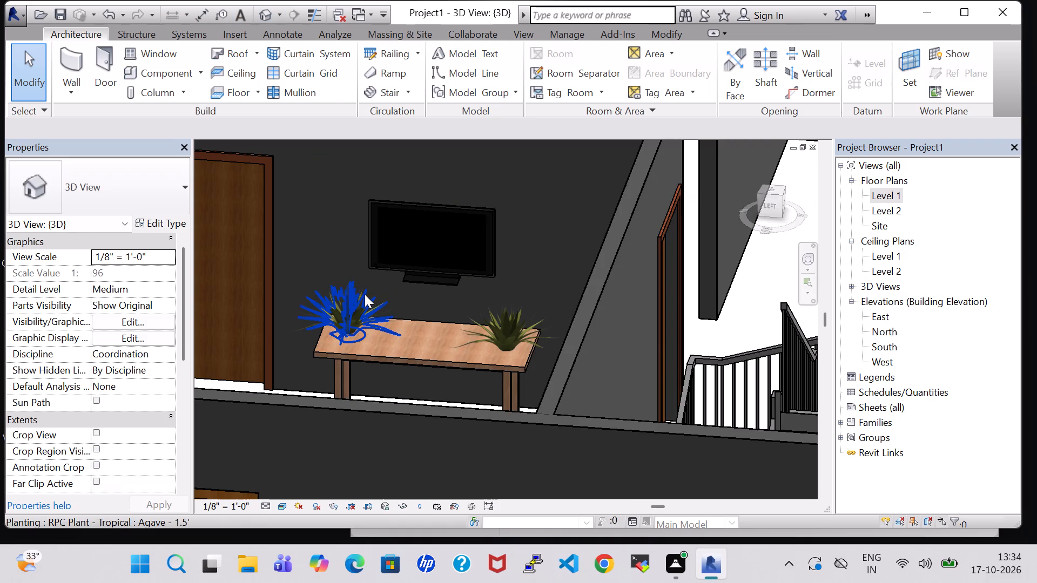
left_click(365, 294)
key("Down")
key("Down")
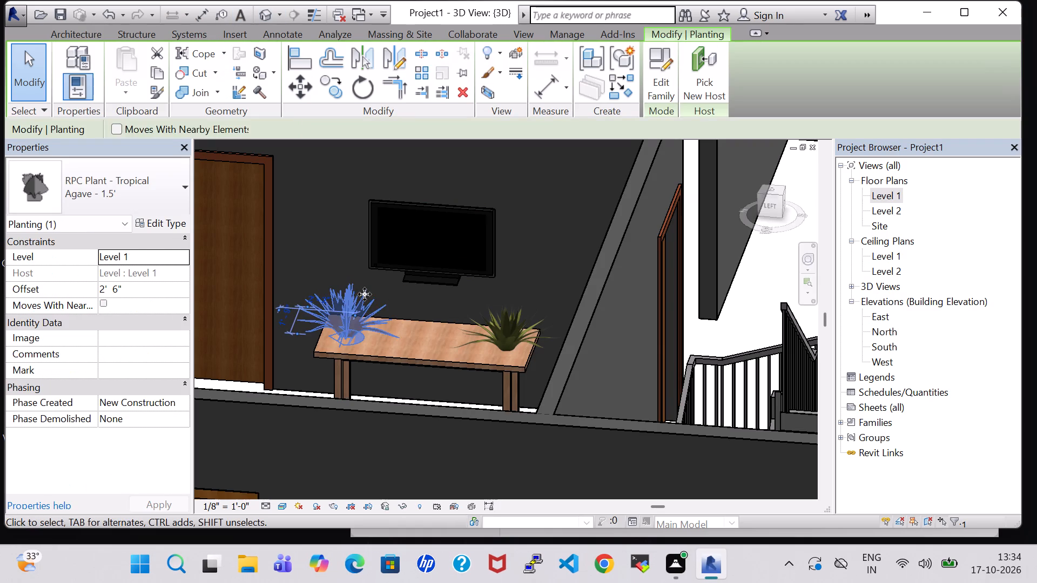
key("Down")
Examine the northwest bedroom's furniture arrangement in the Level 1 plan and from several angles in the 3D view.
double_click(879, 193)
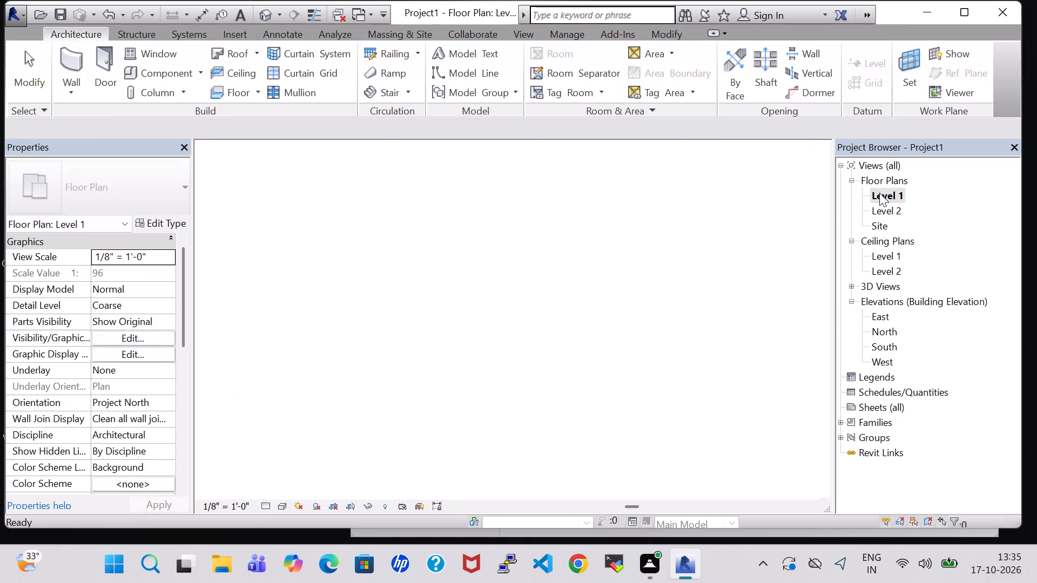
left_click(595, 278)
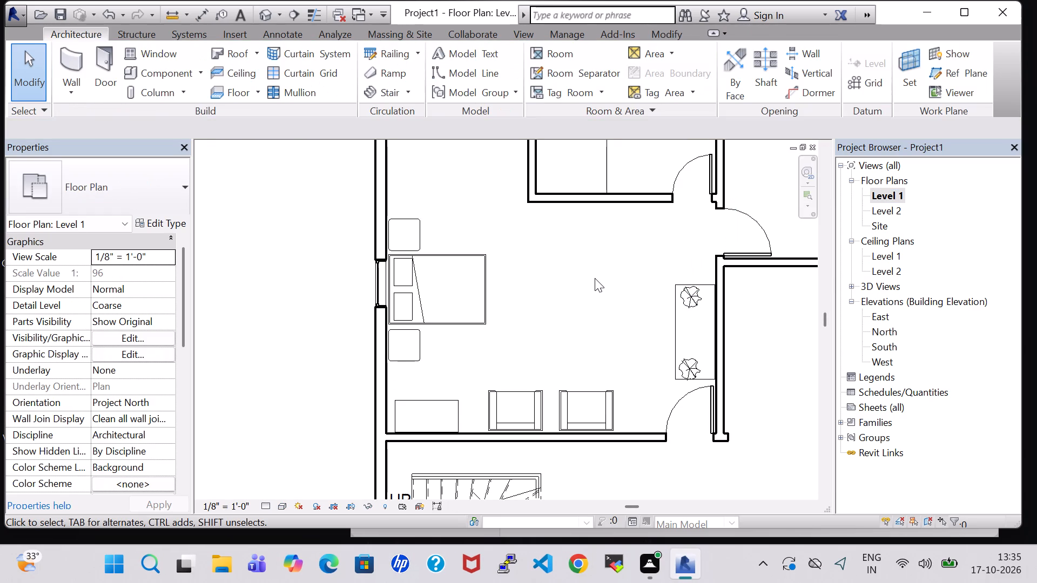
left_click(260, 7)
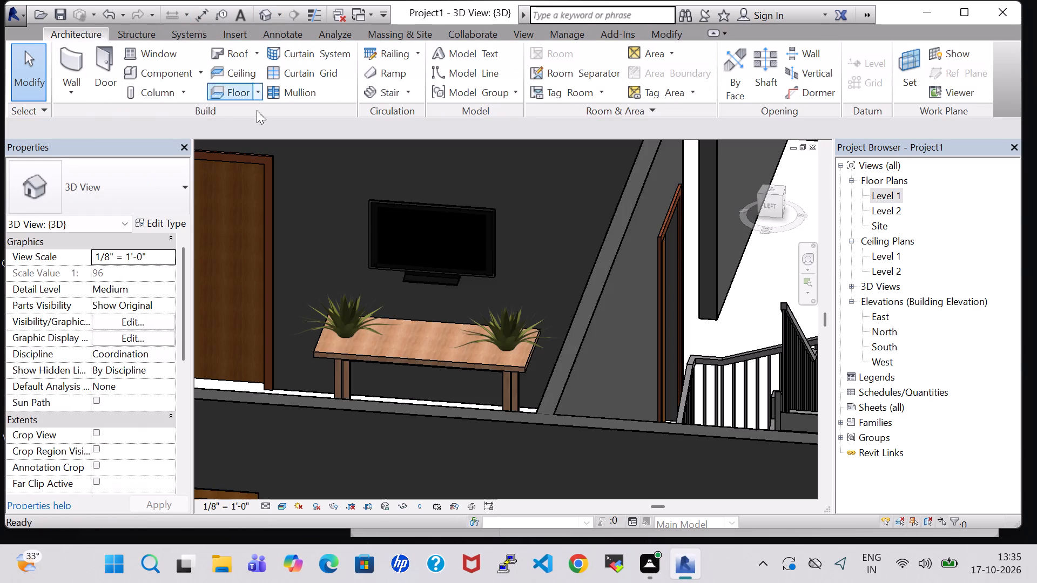
middle_click_drag(403, 251, 330, 329)
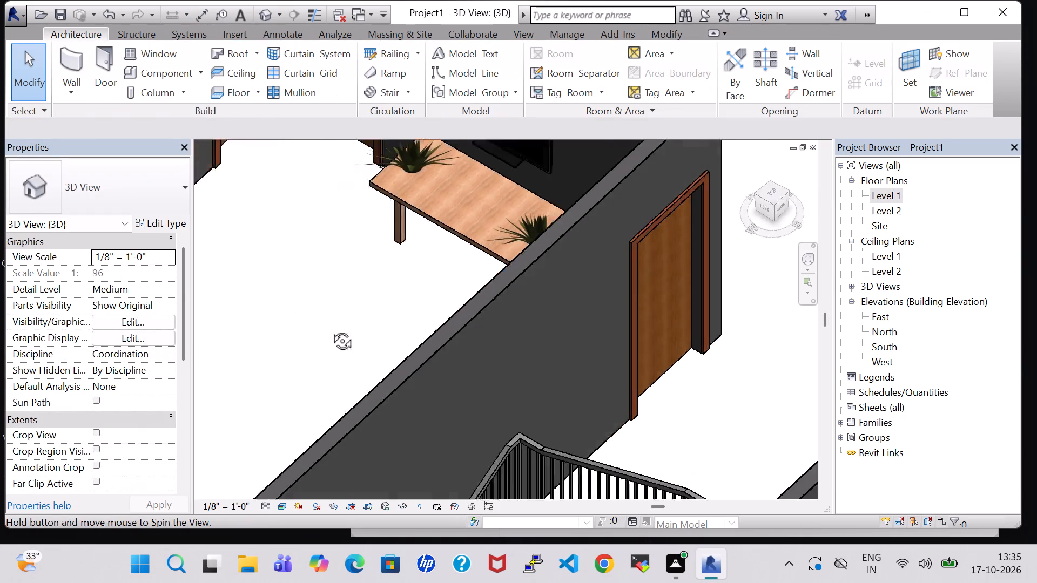
middle_click_drag(330, 329, 269, 352)
middle_click_drag(326, 159, 285, 334)
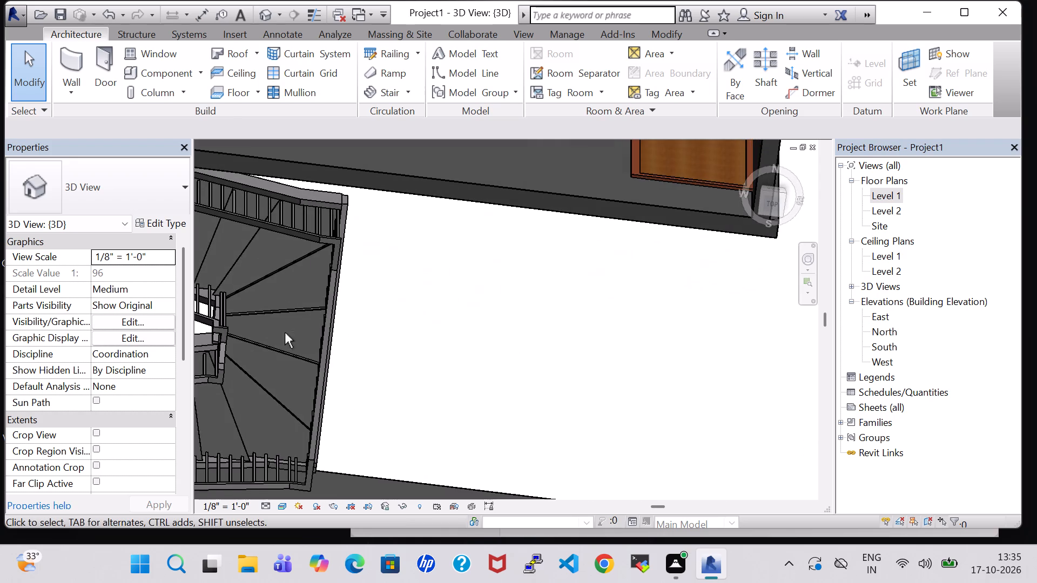
middle_click_drag(554, 392, 518, 293)
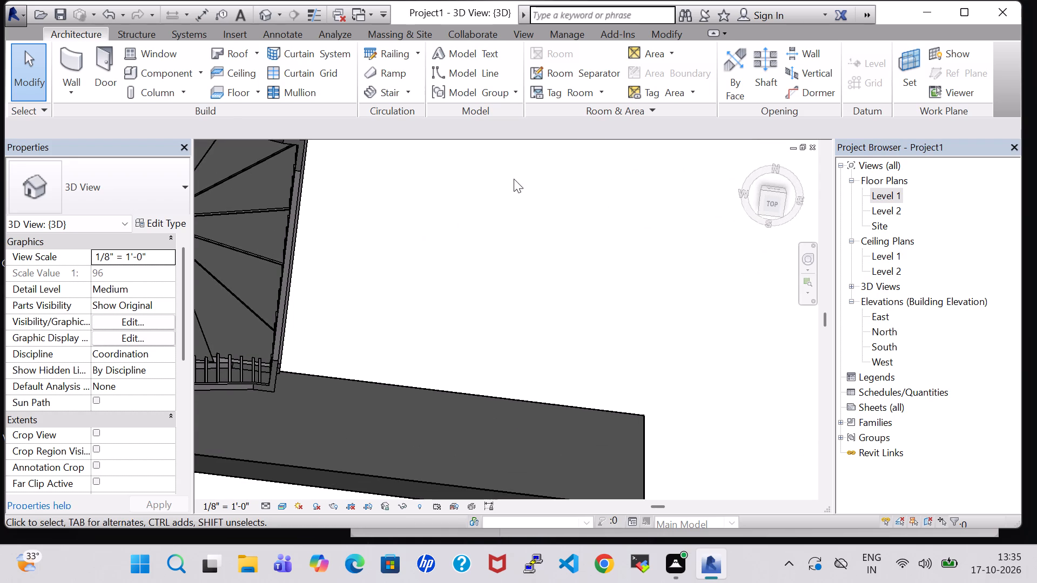
middle_click_drag(503, 271, 519, 208)
middle_click_drag(519, 208, 452, 441)
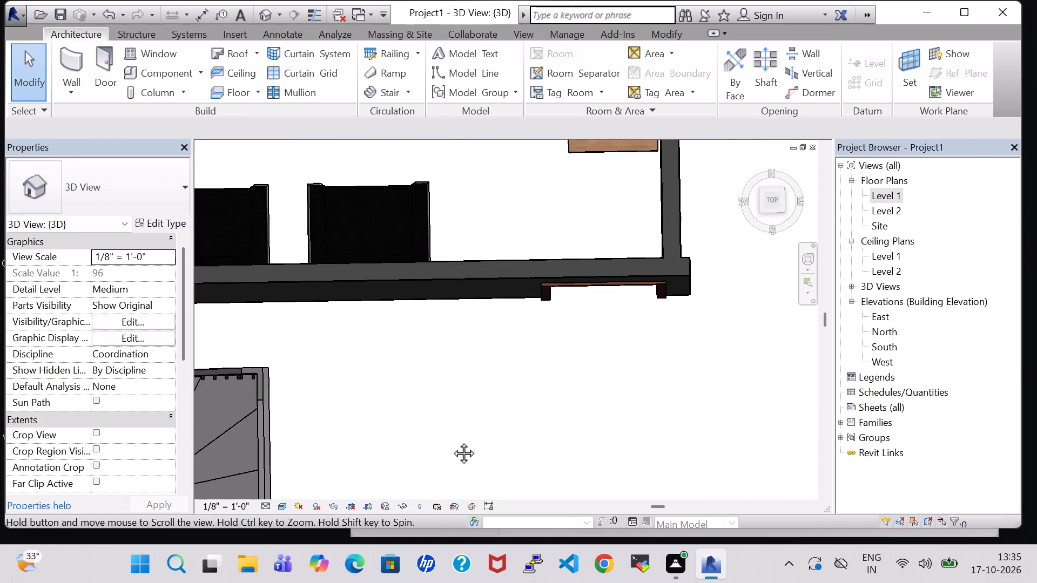
middle_click_drag(452, 441, 432, 465)
middle_click_drag(475, 208, 389, 231, "shift")
middle_click_drag(570, 203, 298, 395)
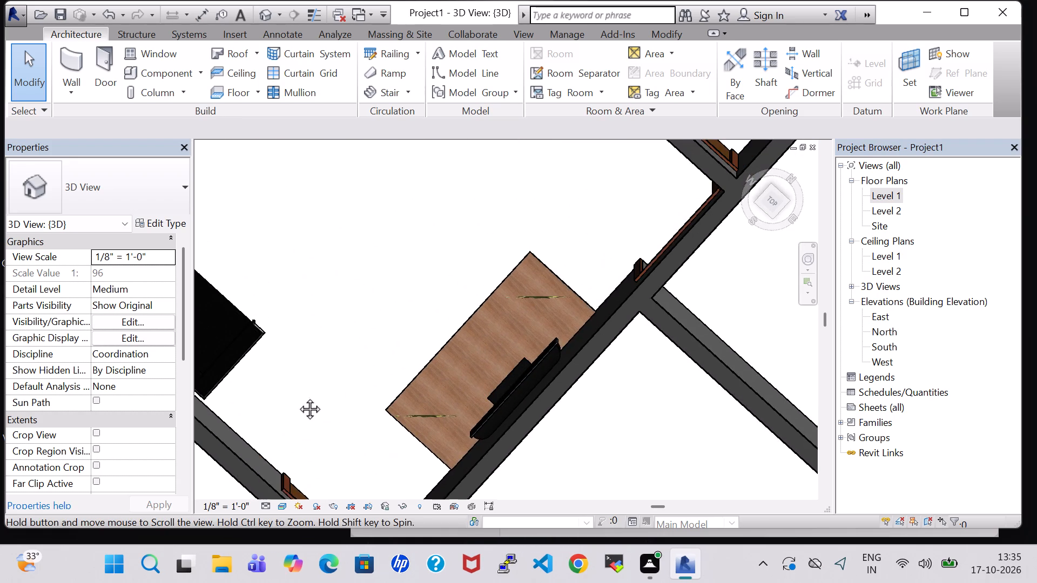
middle_click_drag(504, 179, 434, 175)
middle_click_drag(425, 165, 424, 367)
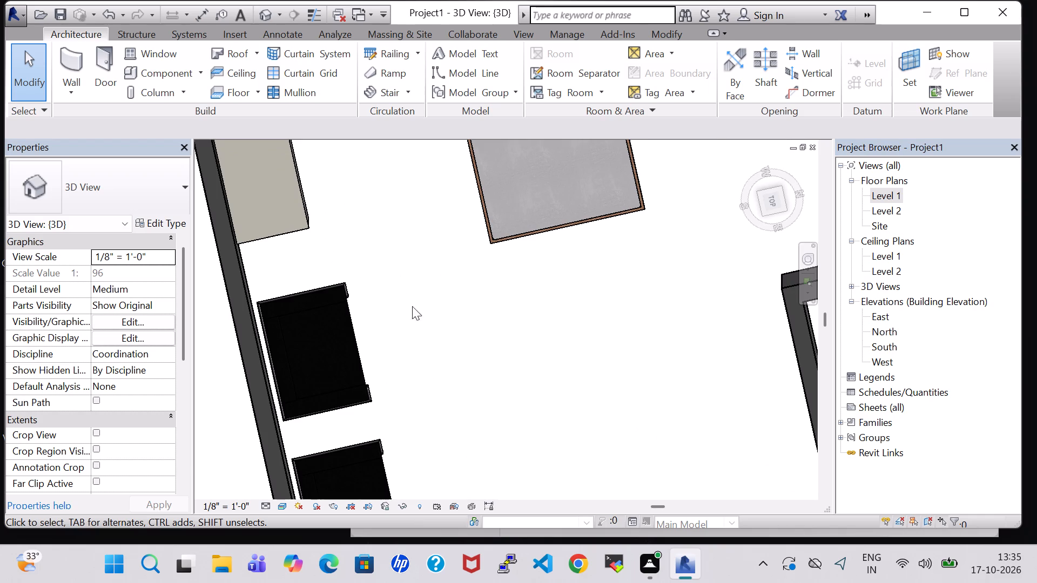
middle_click_drag(419, 327, 374, 239, "shift")
Rotate the dresser by the bedroom's south wall 180 degrees so its drawers face the bed.
left_click(502, 326)
key("space")
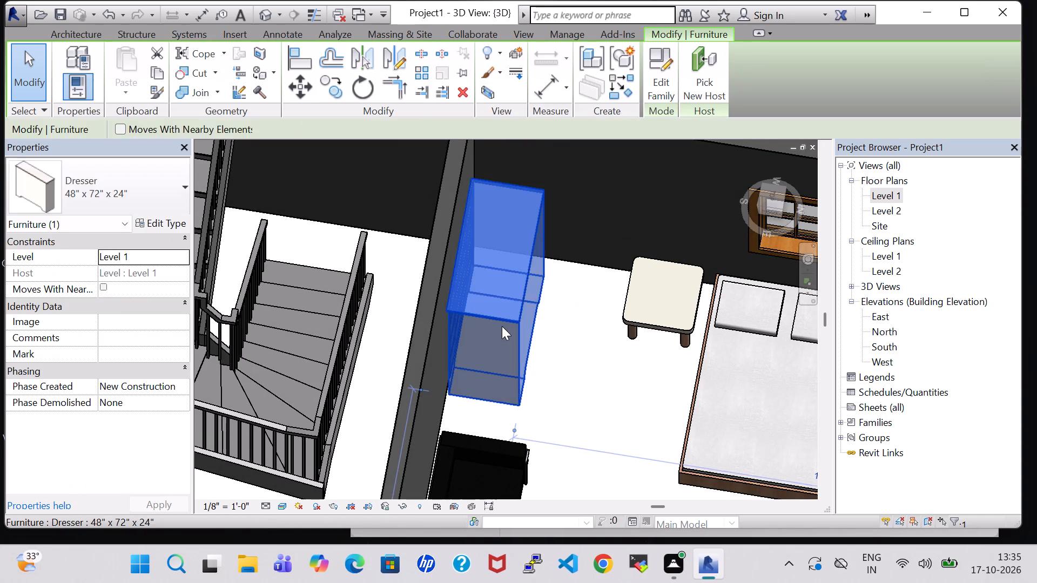
key("space")
left_click(577, 347)
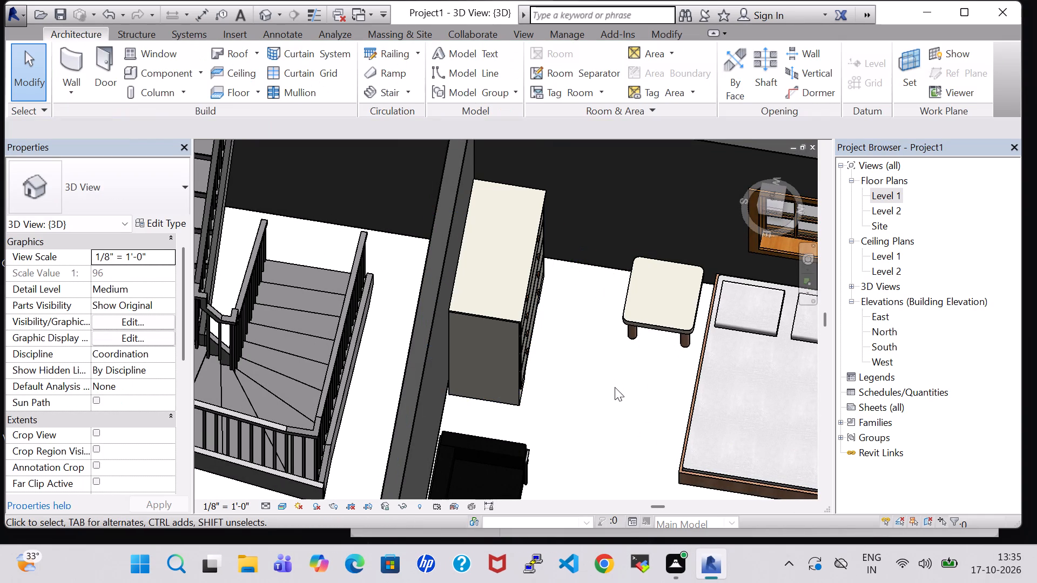
In the Level 1 plan, move the dresser north past the bed into the northwest alcove, about 1' 10" above the alcove's jog wall.
middle_click_drag(615, 387, 371, 330)
middle_click_drag(665, 388, 525, 359)
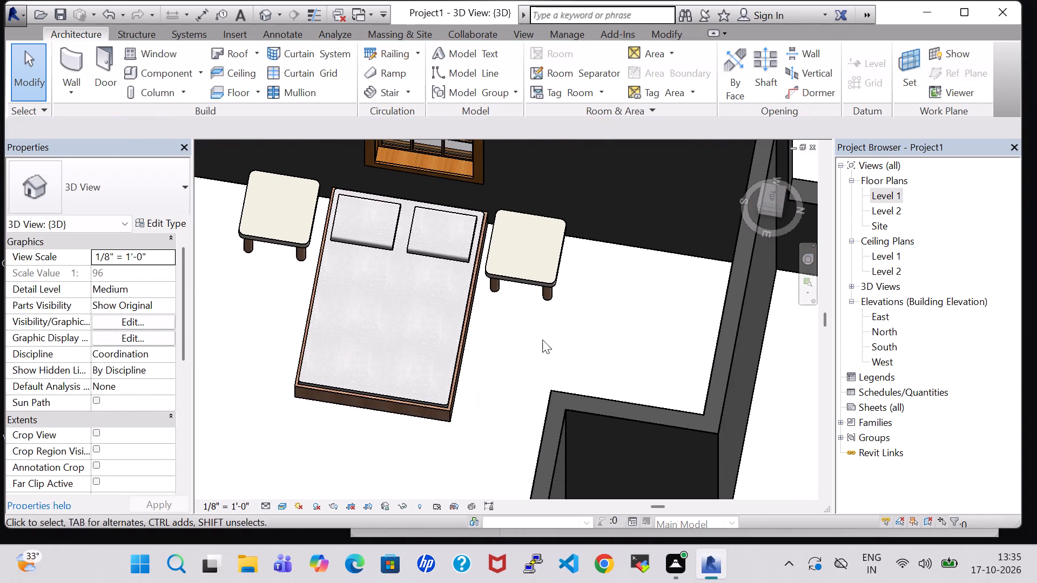
double_click(886, 192)
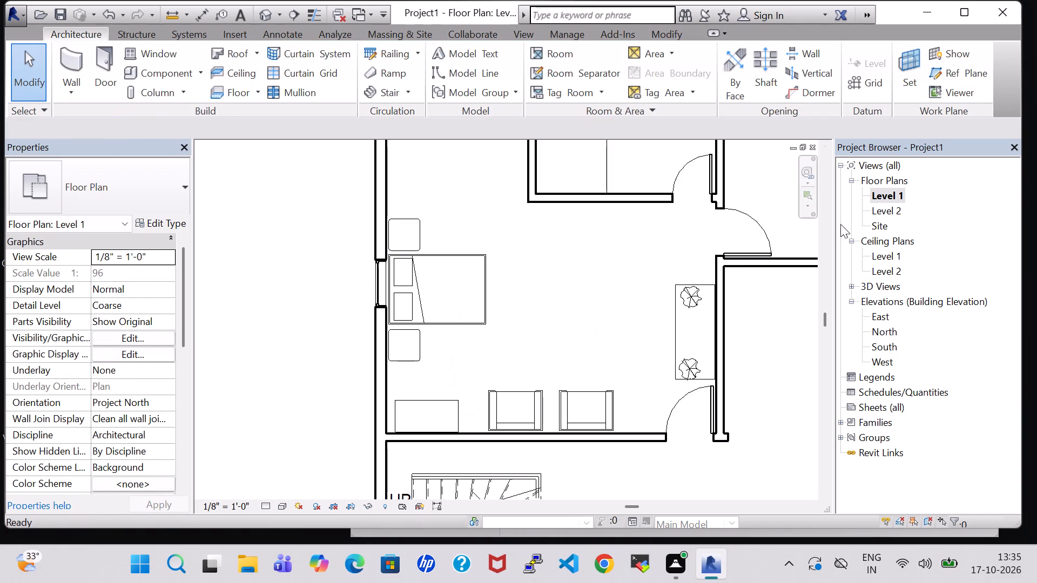
scroll(626, 267, "down", 3)
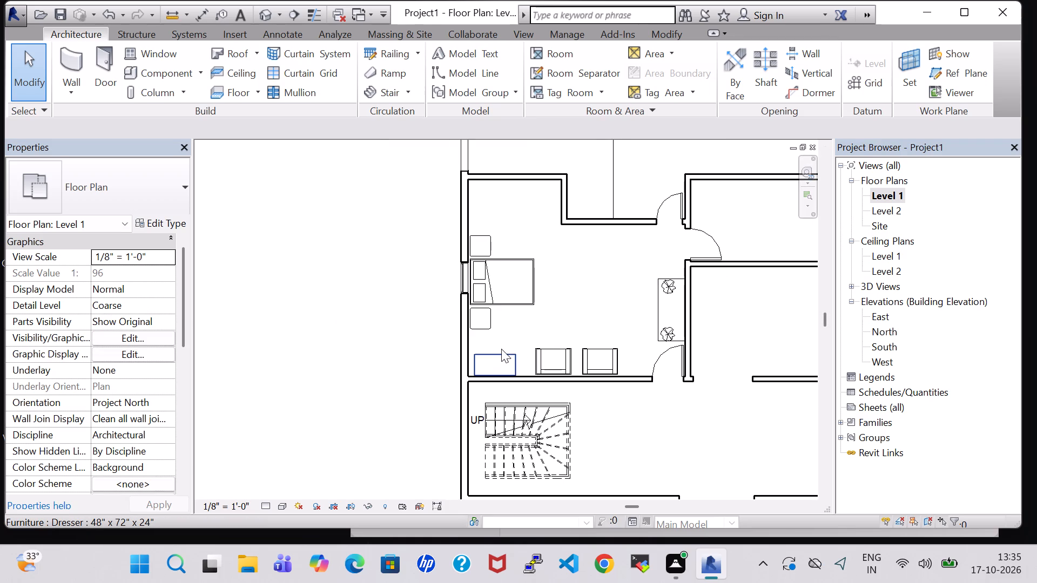
left_click(498, 350)
right_click(498, 350)
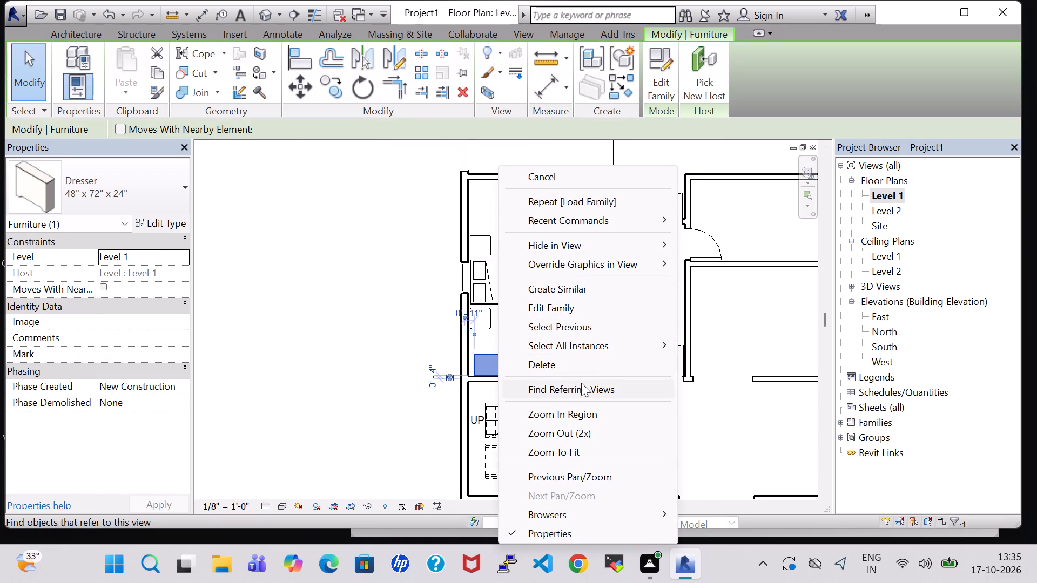
key("Up")
left_click(310, 242)
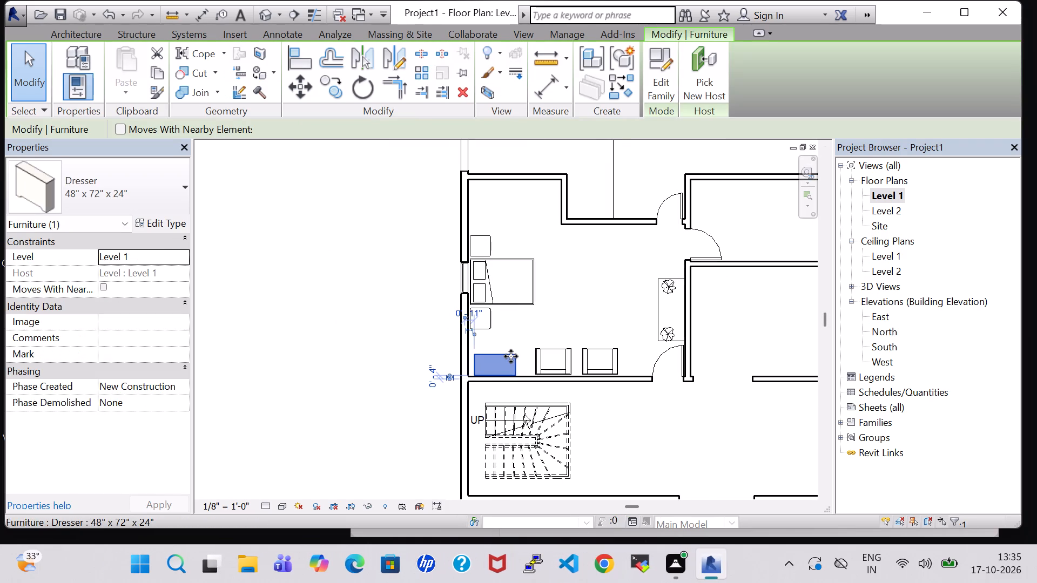
key("Up")
key("Up")
key("Up")
key("Up")
key("Up")
key("Up")
key("Up")
key("Up")
key("Up")
key("Up")
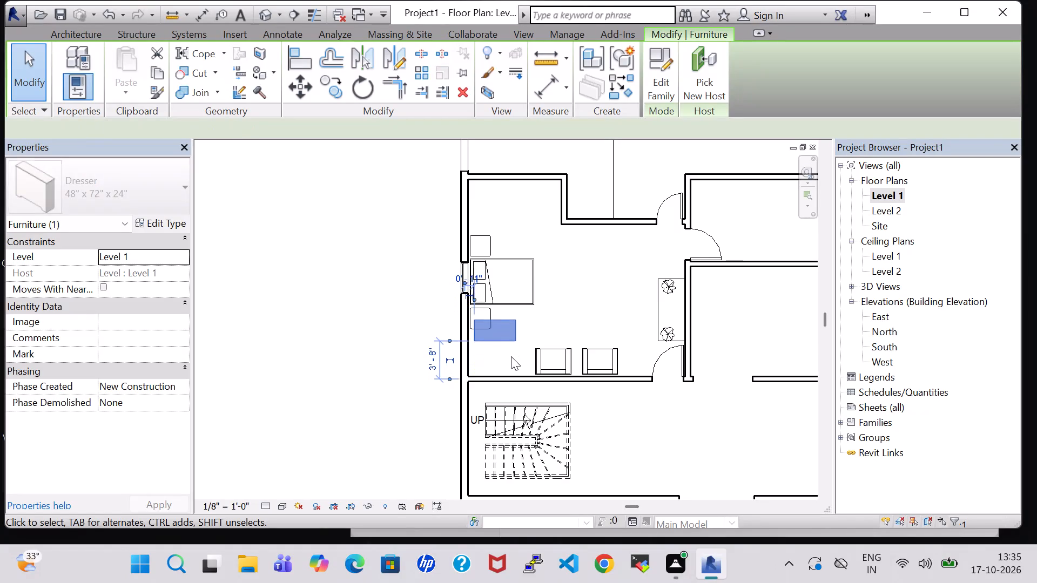
key("Up")
key("Up")
key("Up")
key("Up")
key("Up")
key("Up")
key("Up")
key("Up")
key("Up")
key("Up")
key("Up")
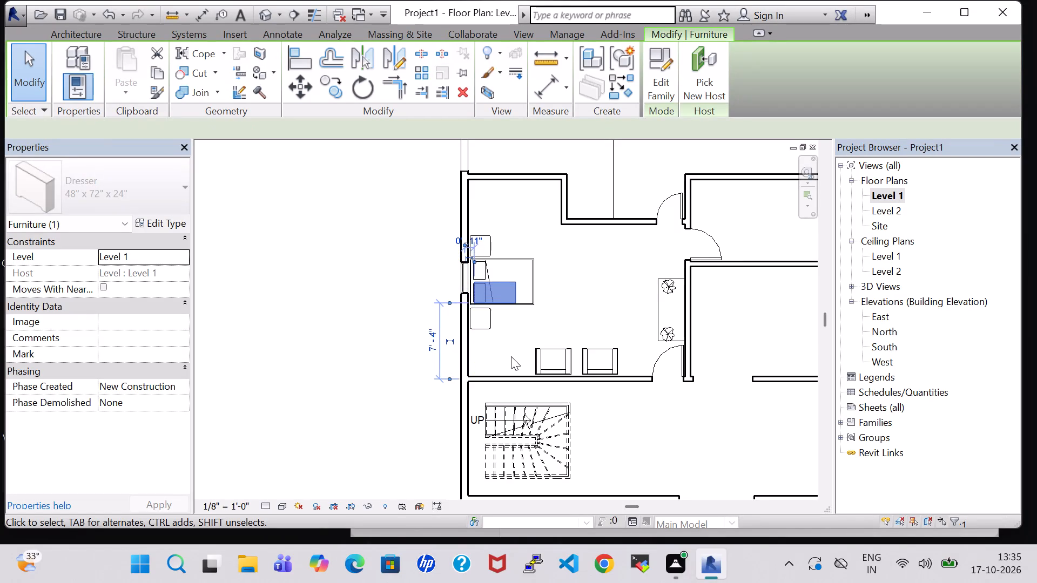
key("Up")
key("Up")
key("Up")
key("Up")
key("Up")
key("Up")
key("Up")
key("Up")
key("Up")
key("Up")
key("Up")
key("Up")
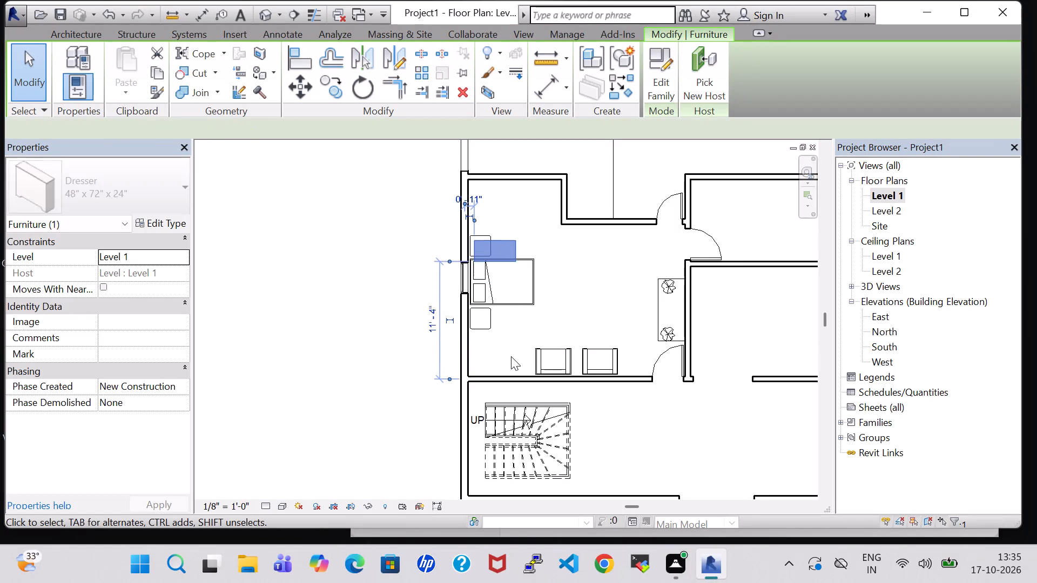
key("Up")
key("Up")
key("Up")
key("Up")
key("Up")
key("Up")
key("Up")
key("Up")
key("Up")
key("Up")
key("Up")
key("Up")
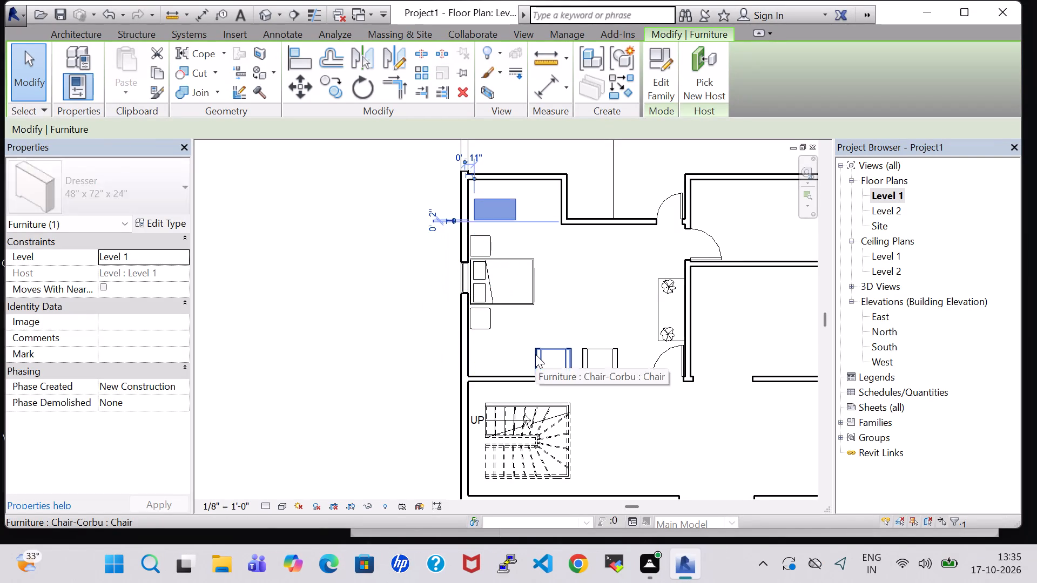
key("Up")
key("Up")
key("Up")
key("Up")
key("Up")
key("Up")
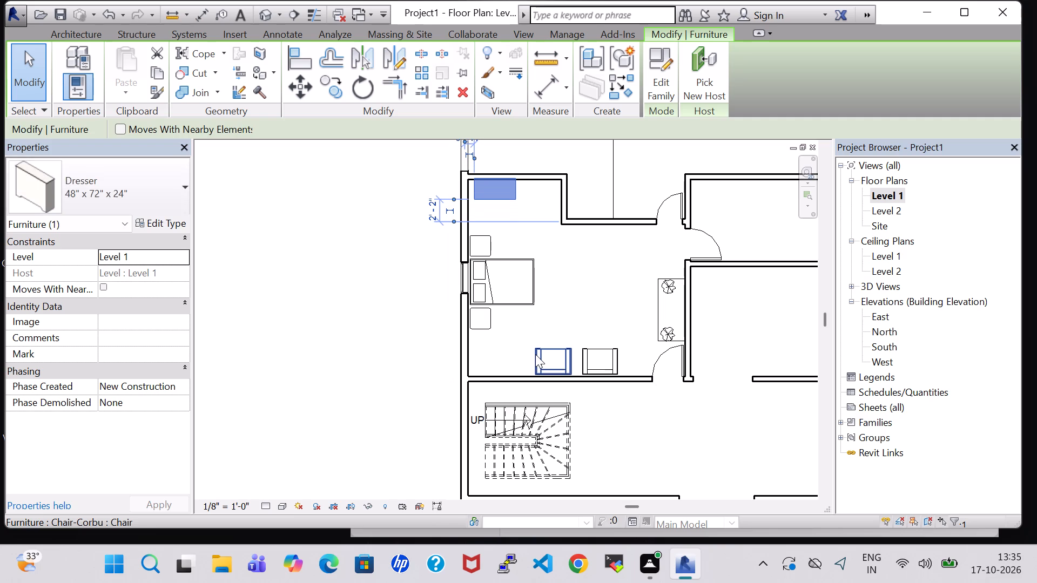
key("Down")
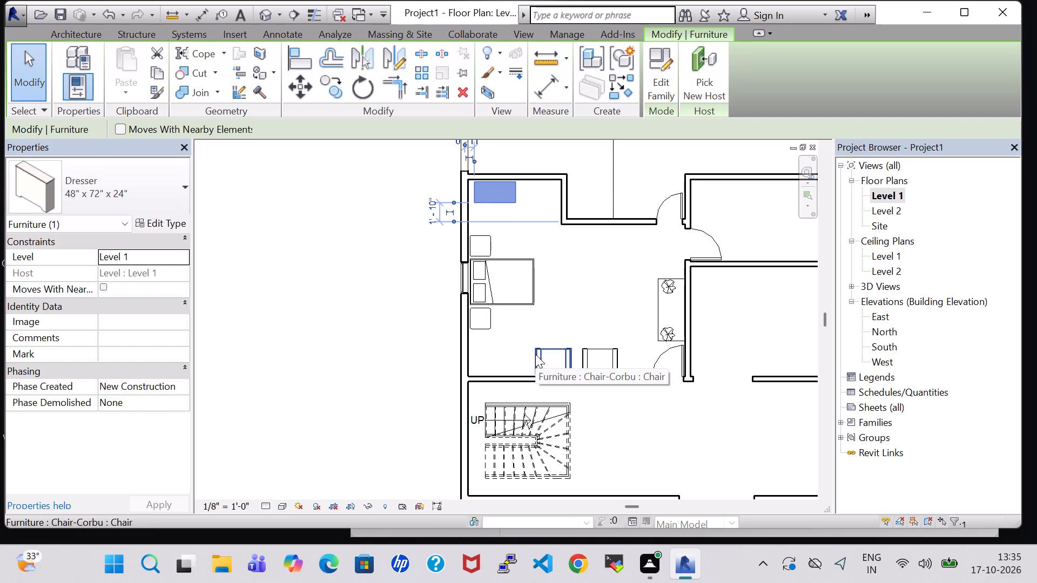
key("Right")
key("Right")
key("Right")
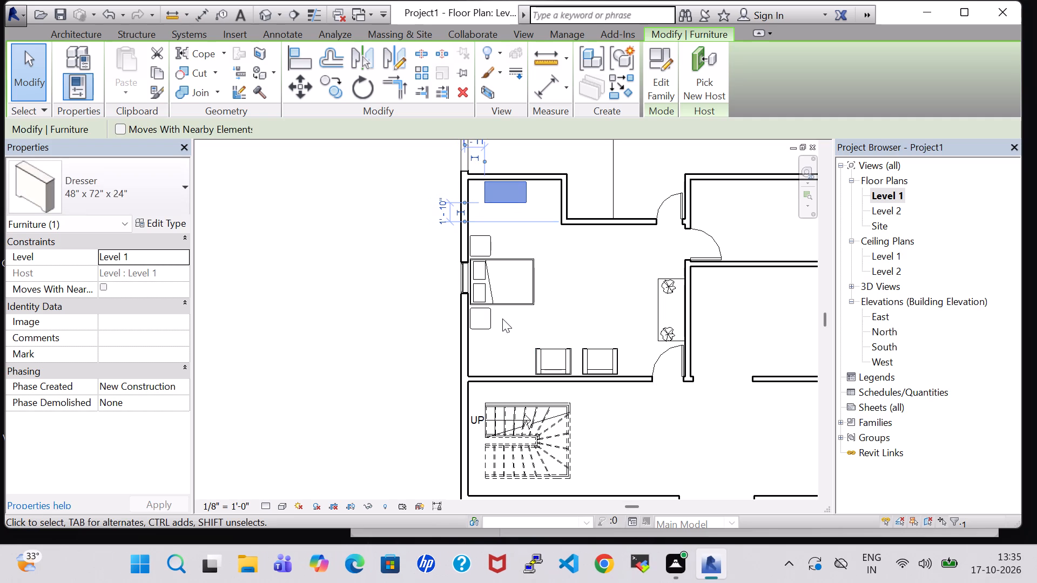
Turn the dresser 180 degrees so its drawers face into the bedroom, and check its placement in the 3D view.
key("space")
key("space")
left_click(601, 301)
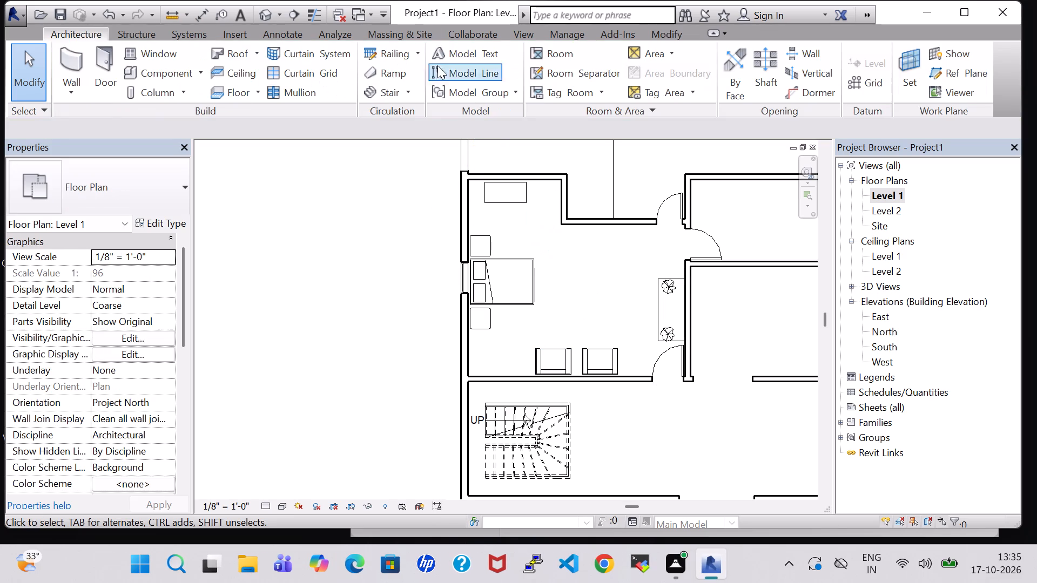
left_click(265, 18)
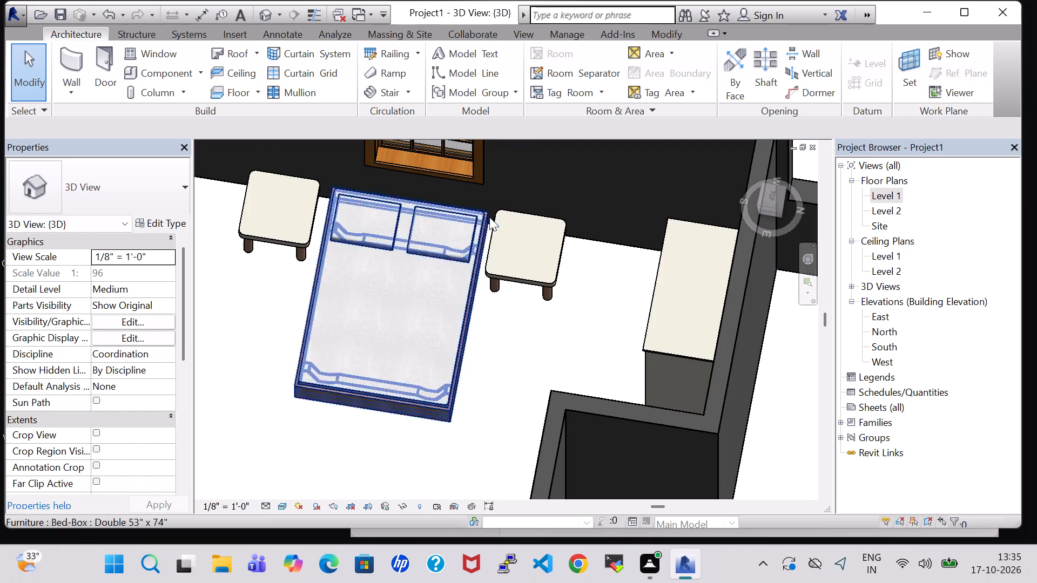
middle_click_drag(500, 321, 574, 290, "shift")
middle_click_drag(248, 313, 584, 405)
middle_click_drag(535, 307, 536, 206, "shift")
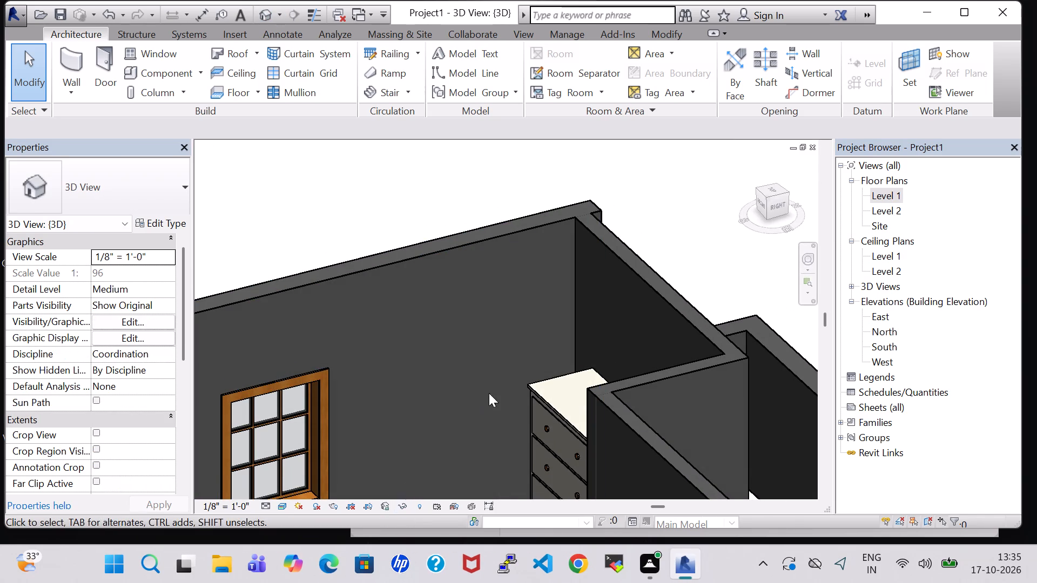
middle_click_drag(495, 388, 550, 390)
middle_click_drag(500, 404, 664, 255)
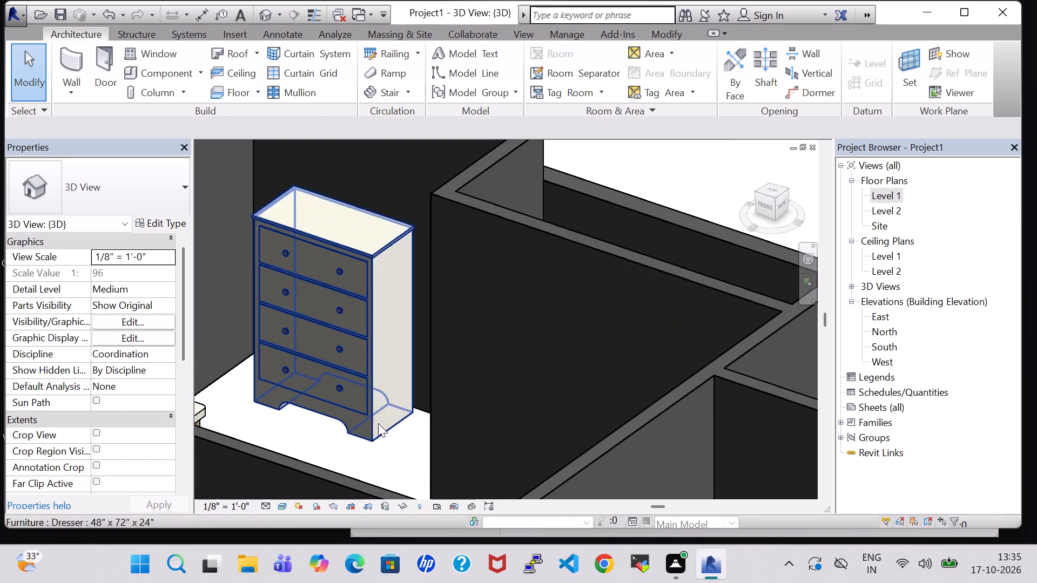
middle_click_drag(374, 449, 449, 460)
In the Level 1 plan, change the alcove dresser's type to 72" x 60" x 18".
double_click(888, 195)
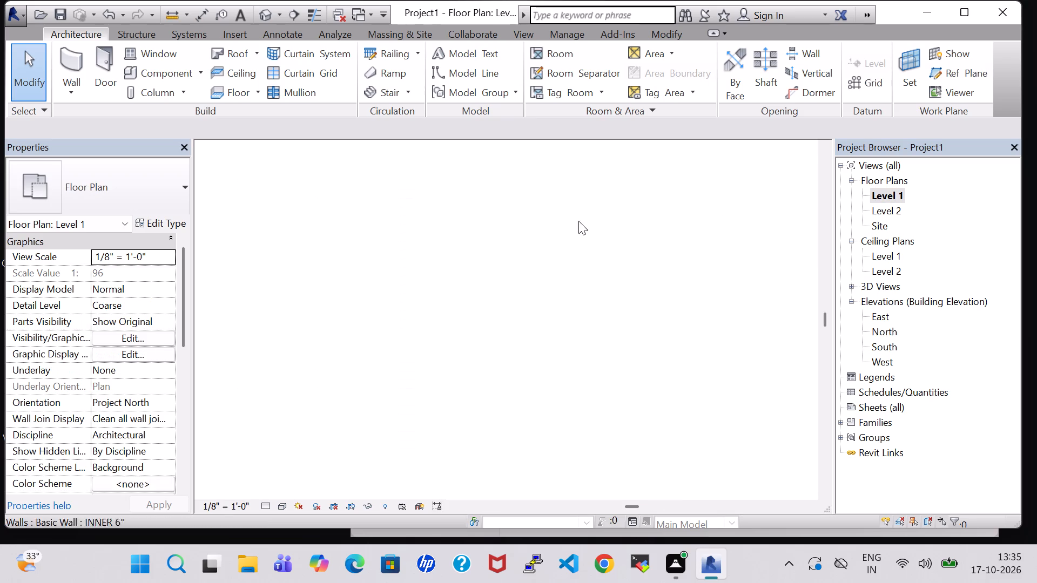
scroll(508, 225, "down", 2)
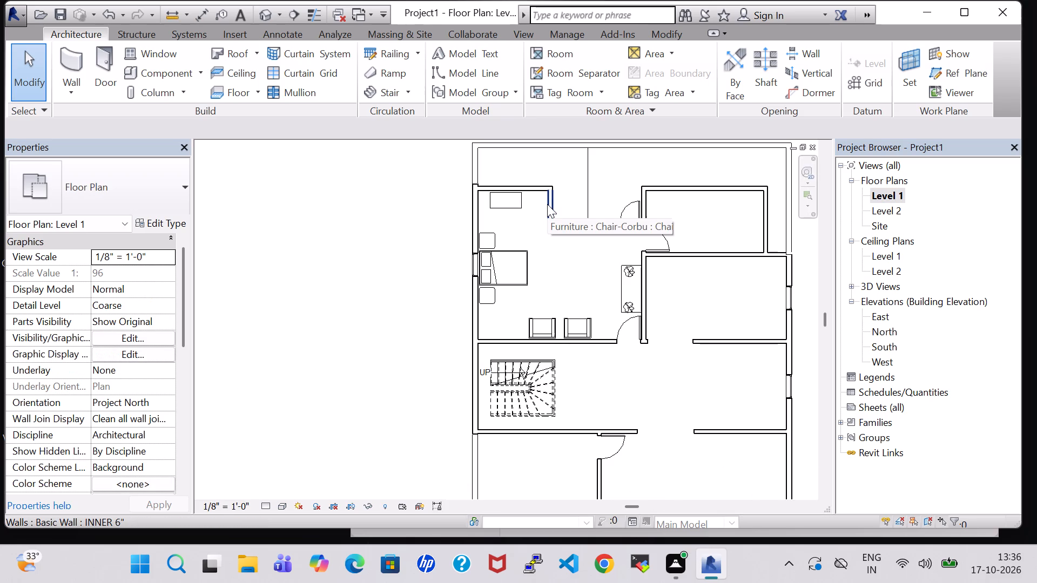
left_click(513, 204)
left_click(176, 217)
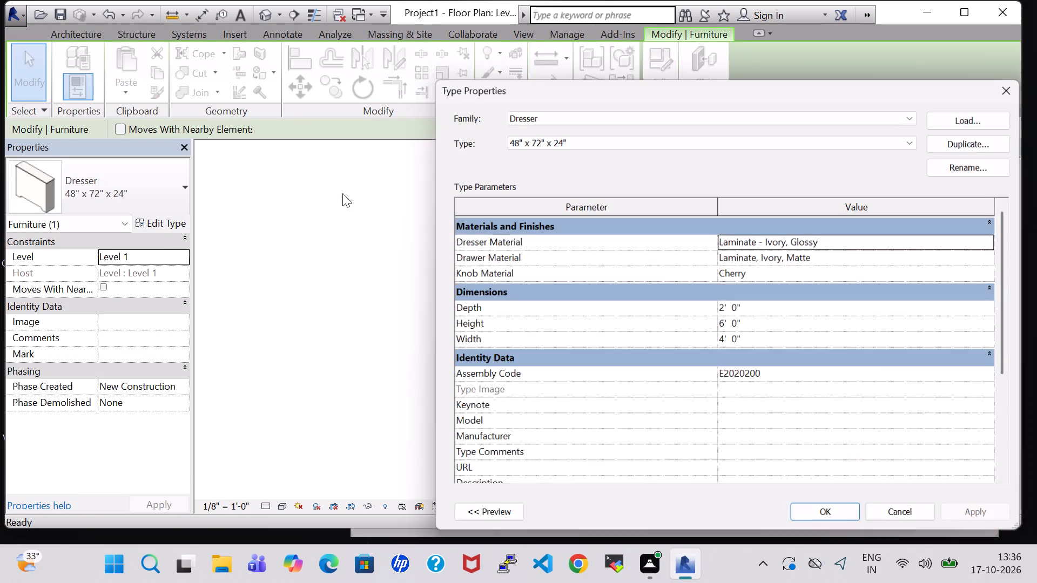
left_click(622, 138)
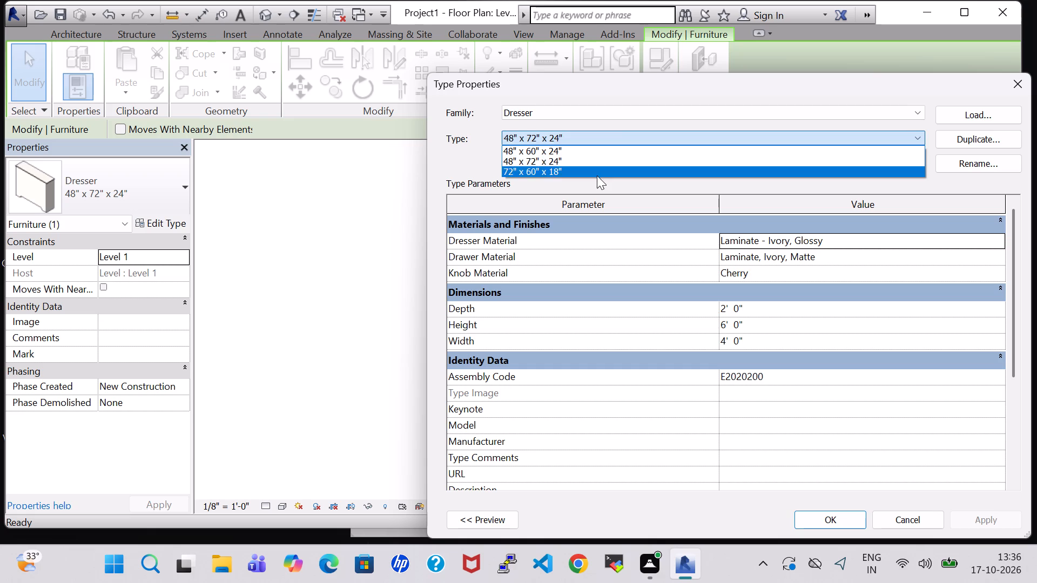
left_click(597, 175)
left_click(828, 524)
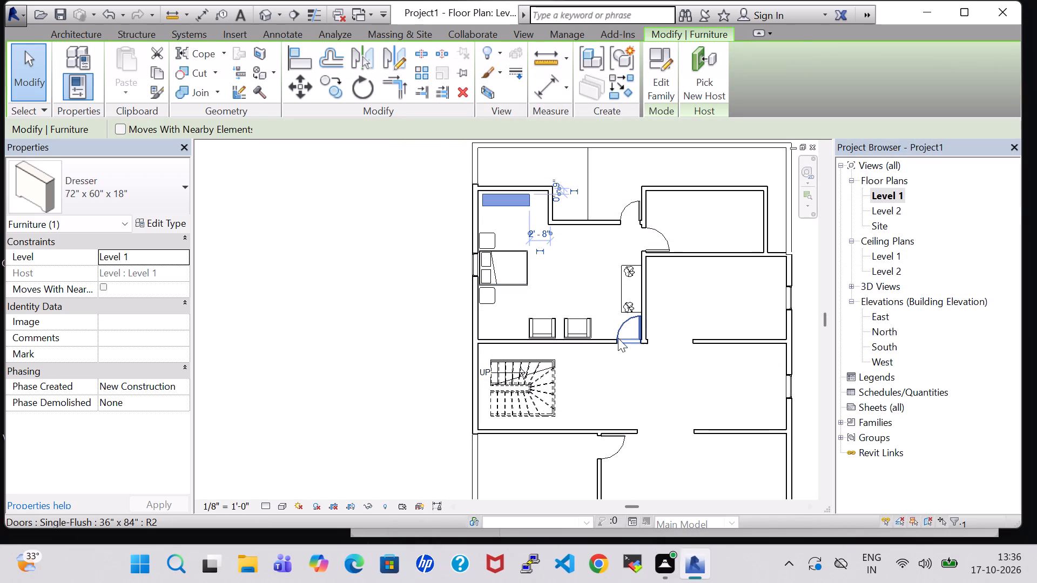
Nudge the resized dresser east to about 1' 5" from the alcove's east wall, and return to the 3D view.
key("Down")
key("Right")
key("Right")
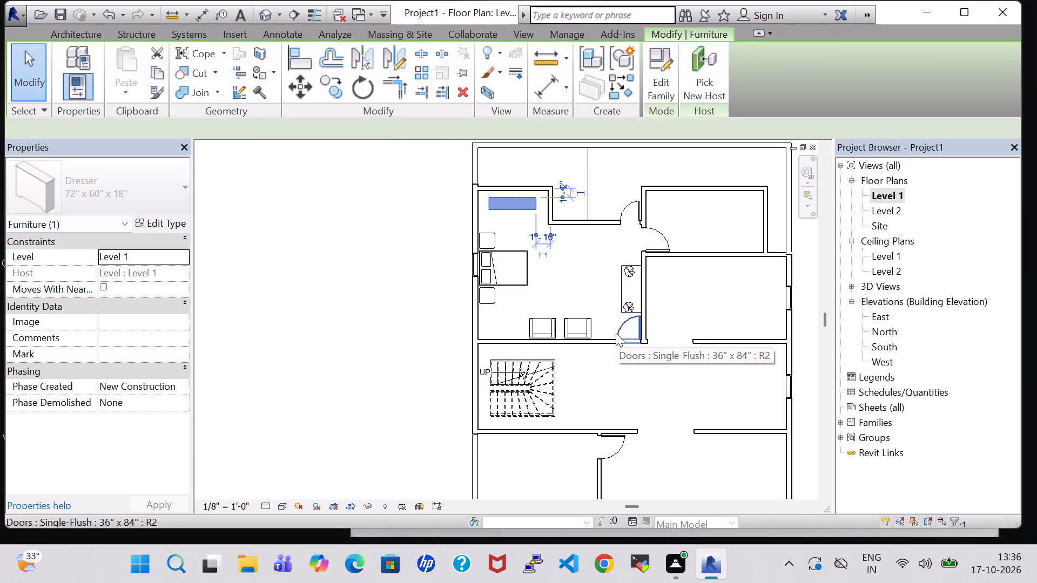
key("Right")
key("Up")
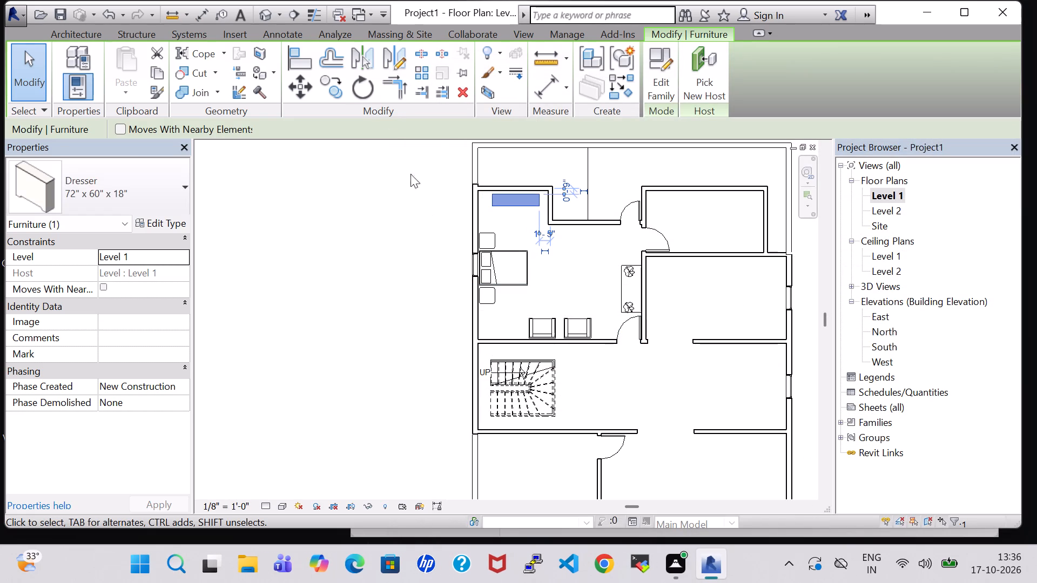
left_click(269, 12)
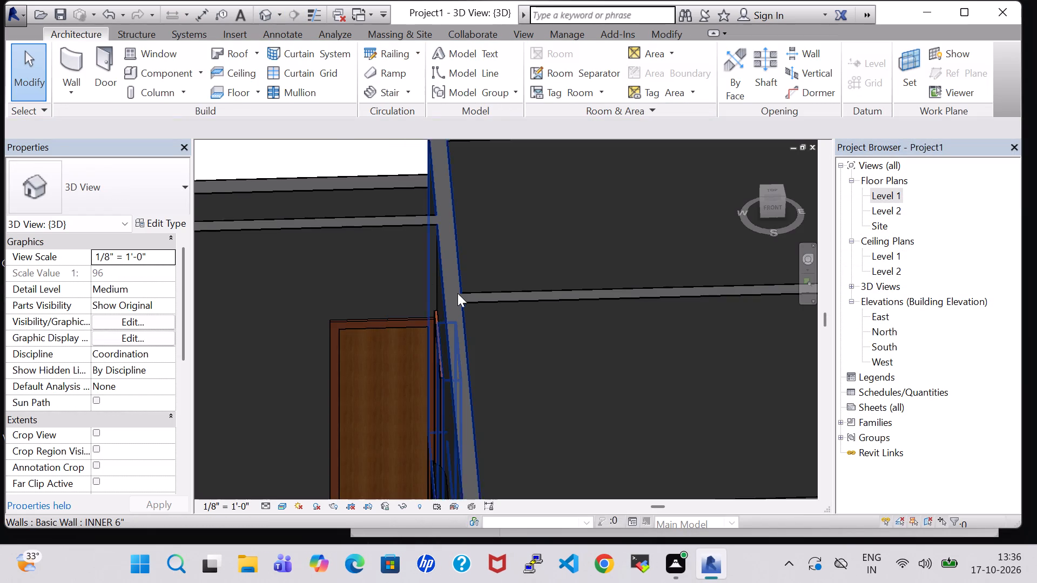
In the Level 1 plan, place tagged rooms in the open strip along the north side and in the furnished northwest bedroom.
scroll(457, 293, "down", 8)
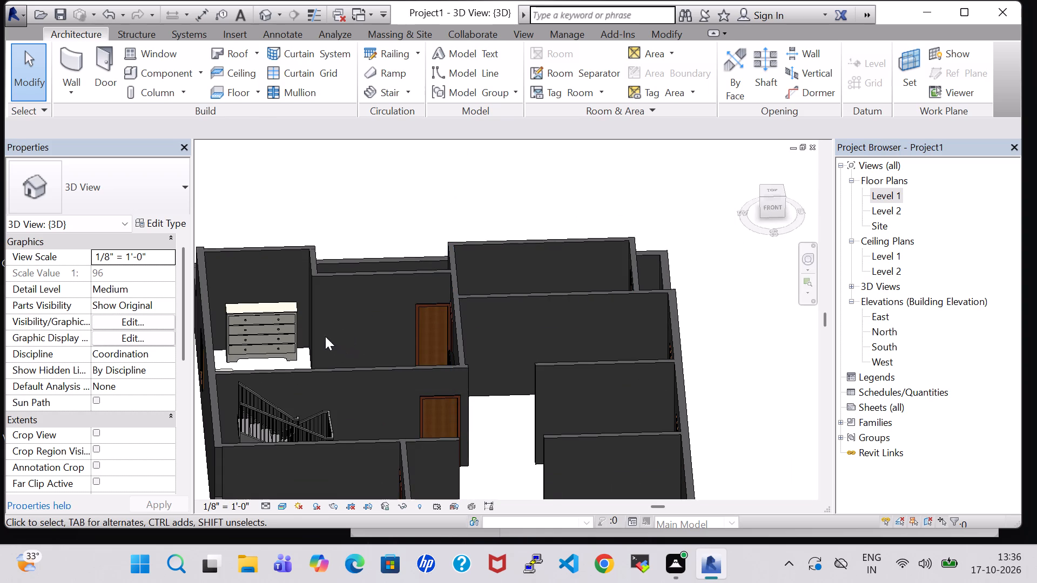
middle_click_drag(325, 336, 322, 359, "shift")
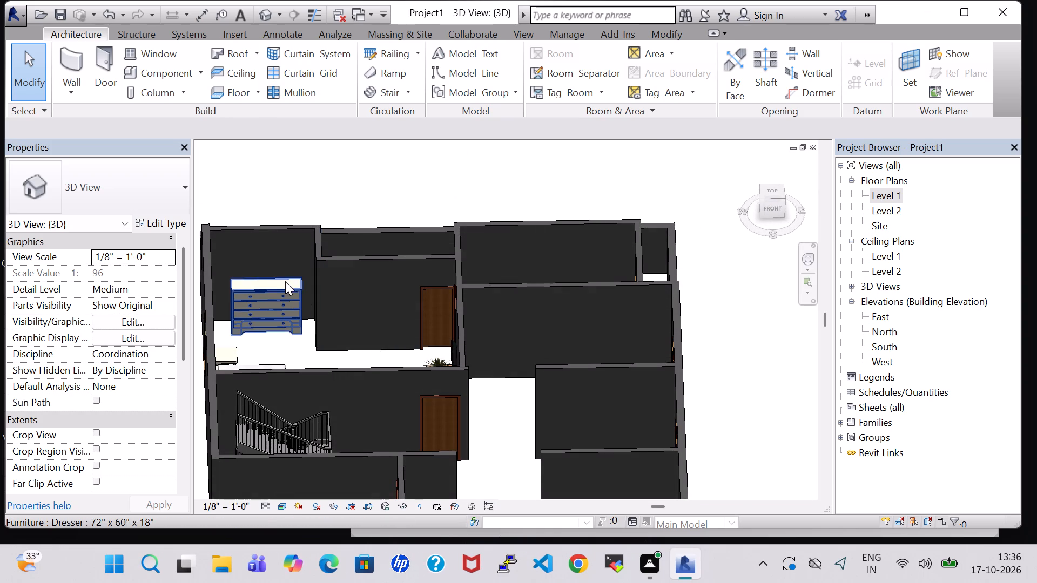
double_click(888, 197)
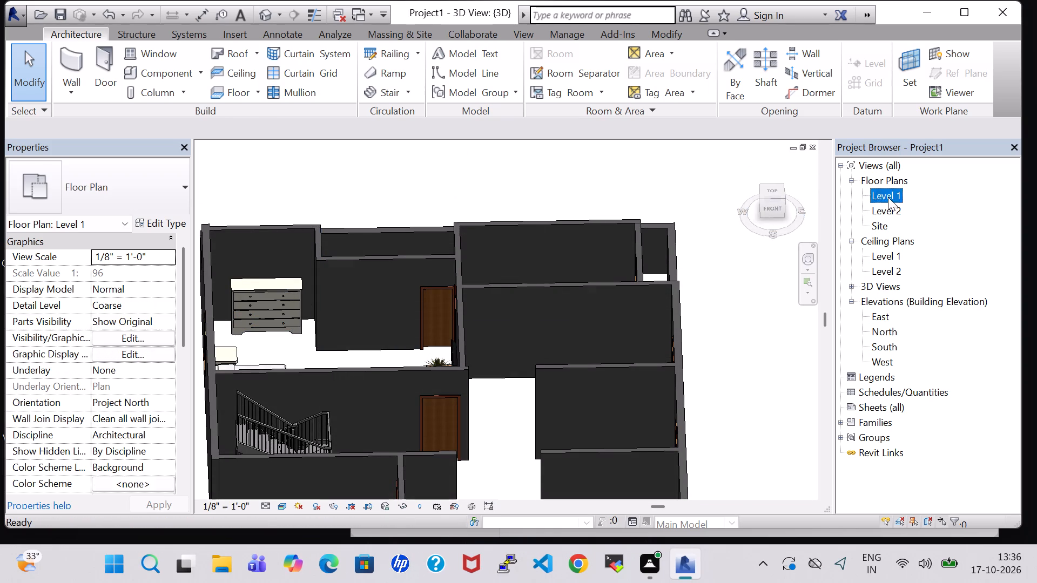
scroll(585, 270, "down", 2)
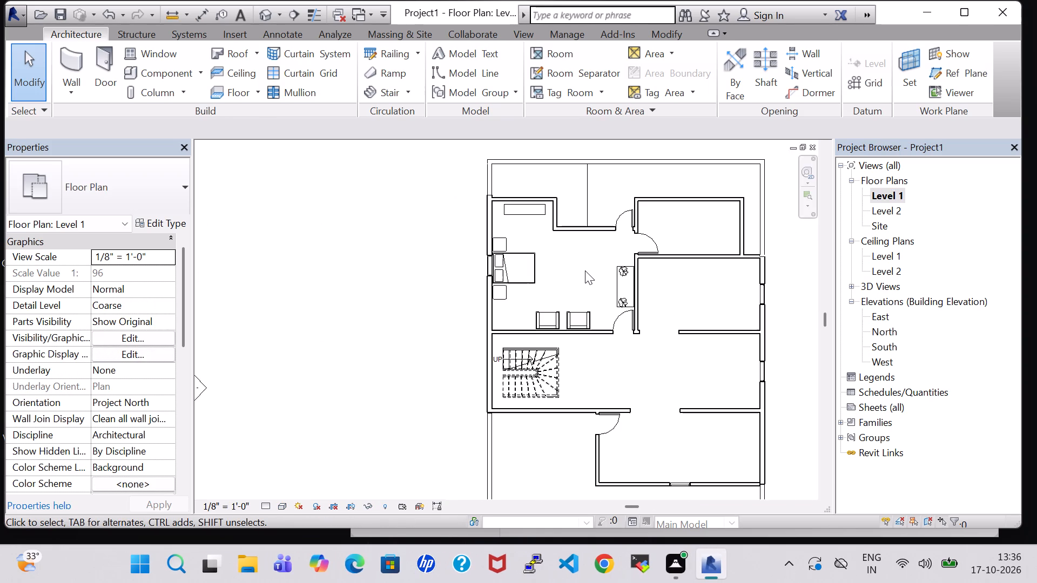
left_click(559, 50)
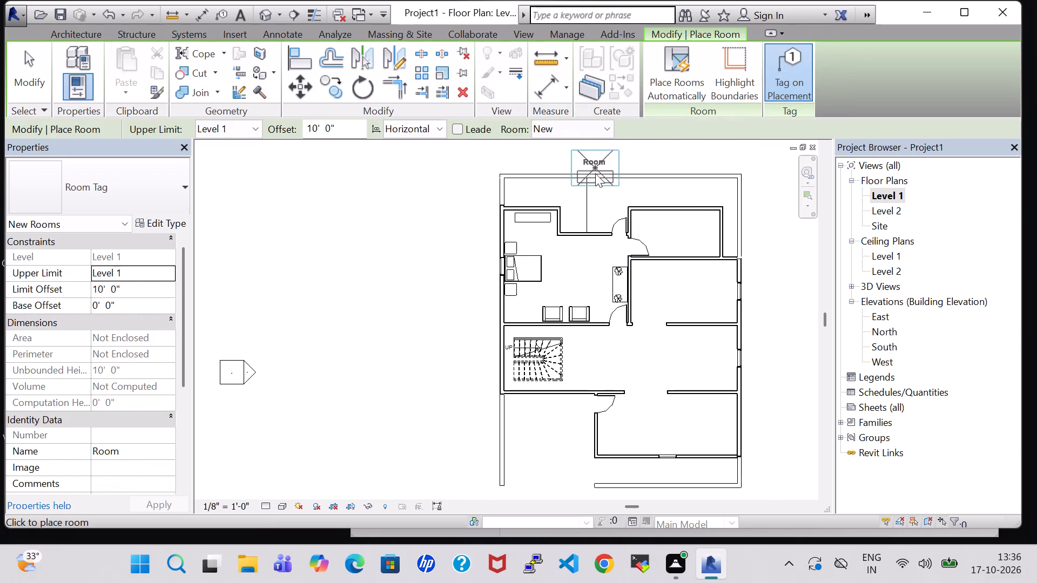
left_click(595, 197)
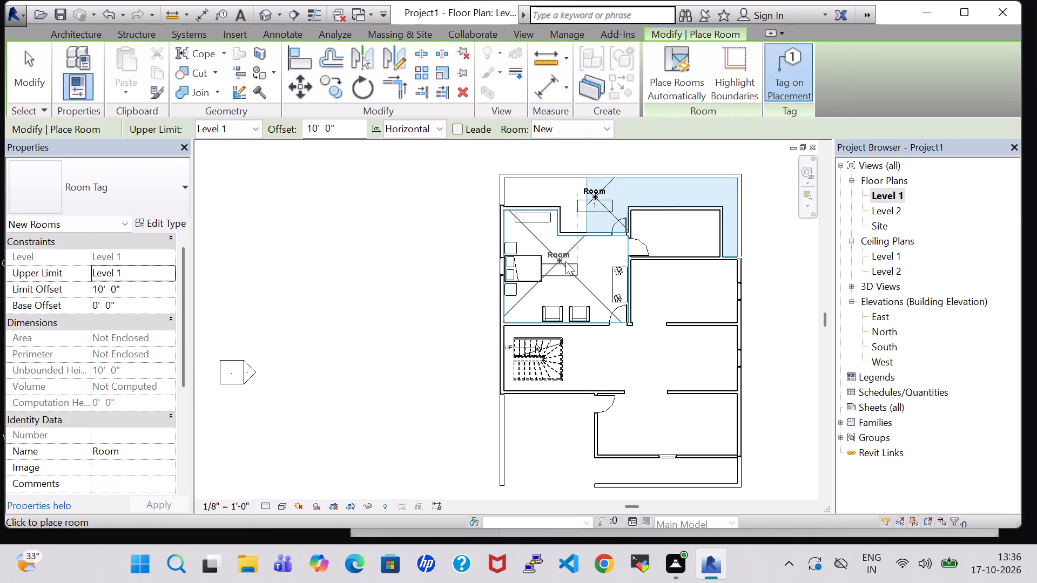
left_click(565, 265)
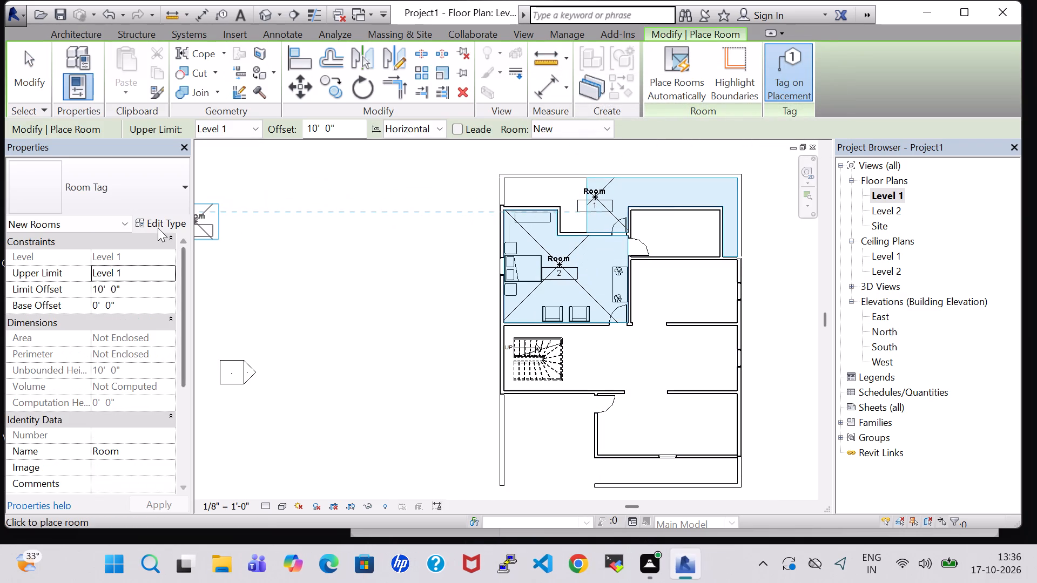
Turn off Show Room Number in the Room Tag type properties and finish placing rooms.
left_click(158, 227)
left_click(742, 253)
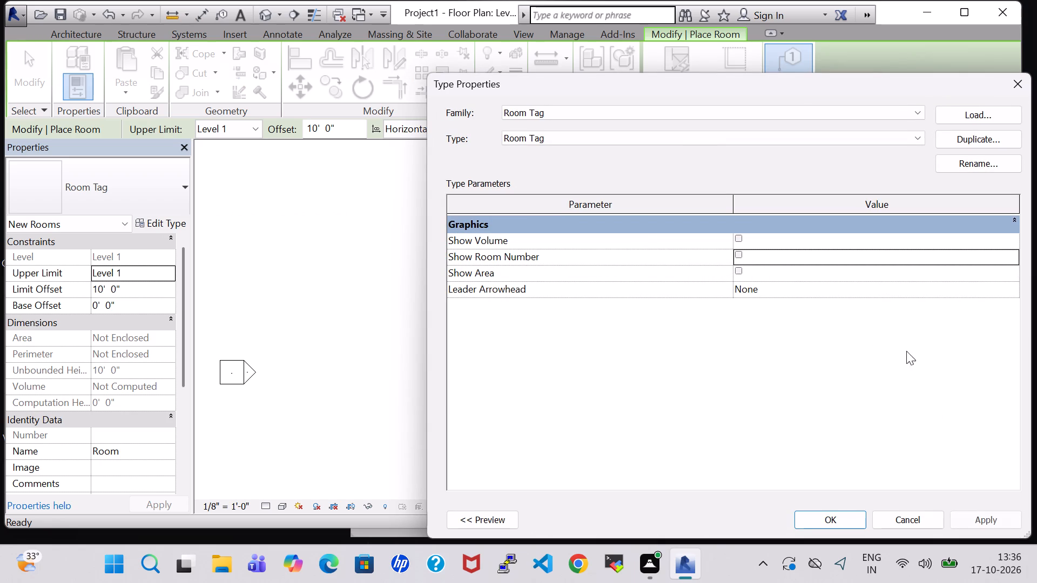
left_click(984, 525)
left_click(838, 520)
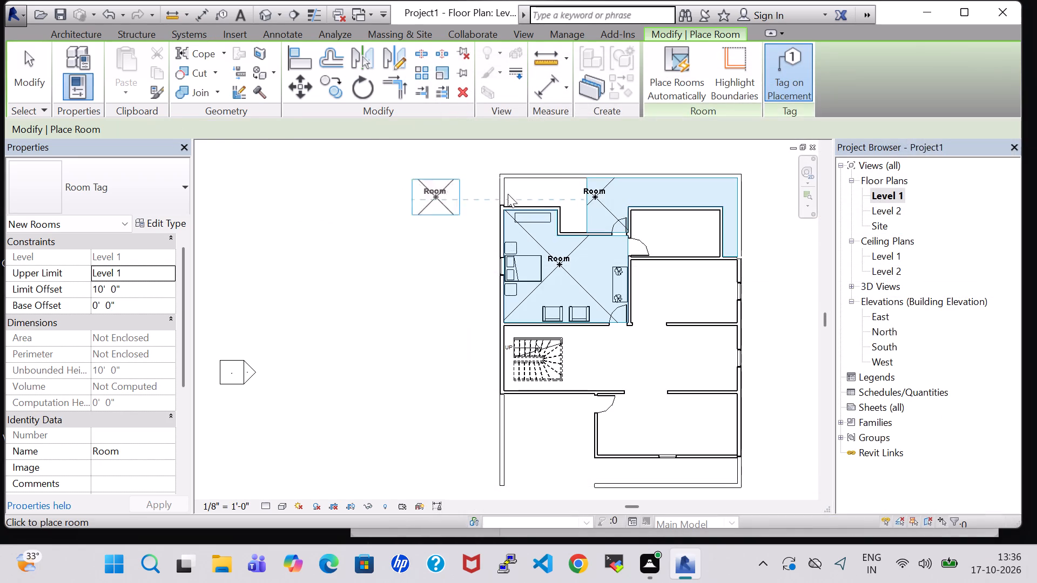
key("Escape")
key("Escape")
Rename the north strip's room OPEN and the furnished northwest room BEDROOM.
double_click(596, 190)
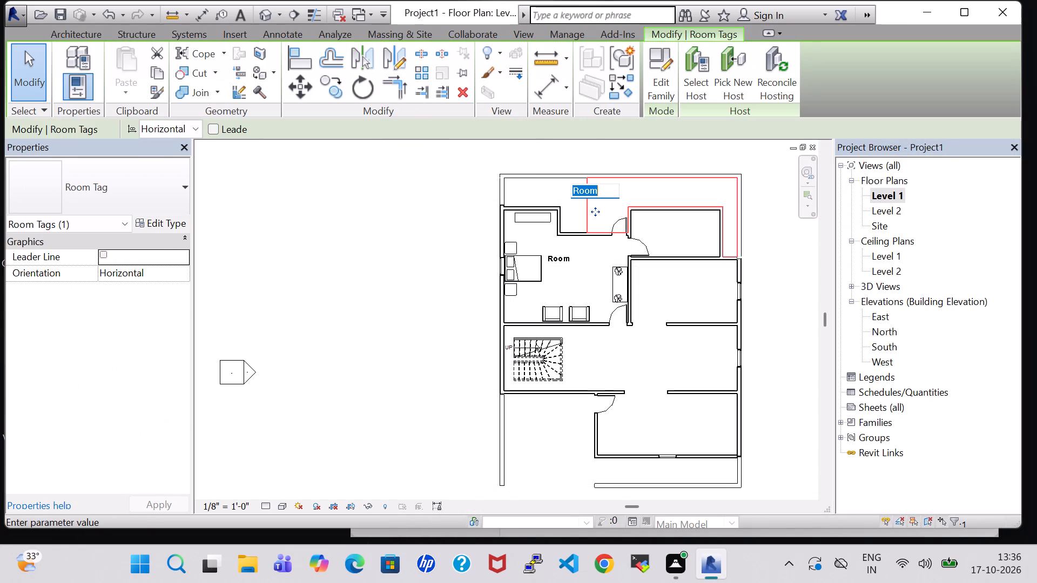
key("BackSpace")
type("OPEN")
key("Return")
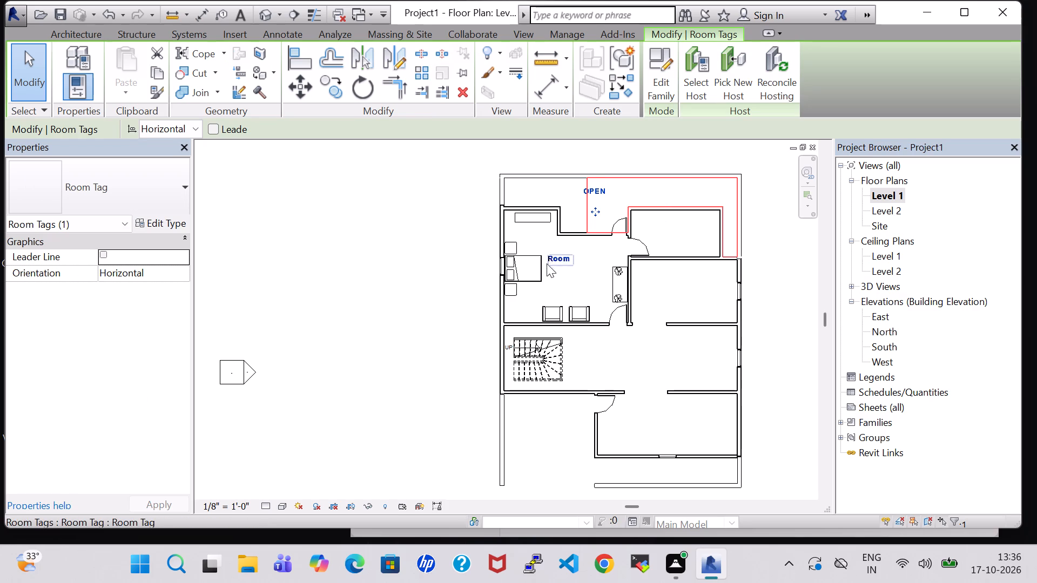
double_click(558, 255)
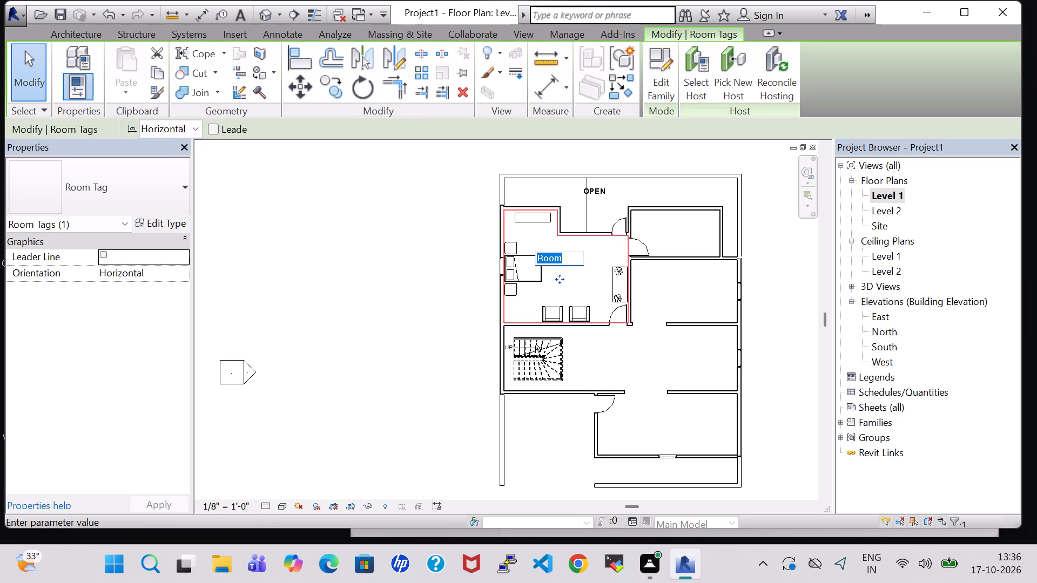
key("BackSpace")
type("BEDROOM")
key("Return")
Nudge the BEDROOM tag southeast, clear of the bed and toward the middle of the room.
key("Right")
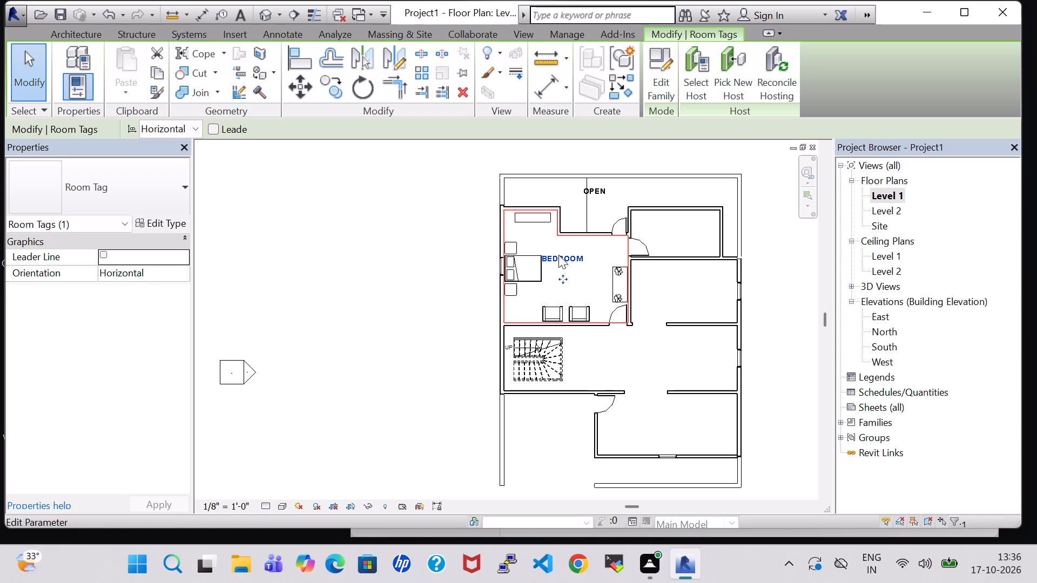
key("Right")
key("Right")
key("Right")
key("Down")
key("Down")
key("Down")
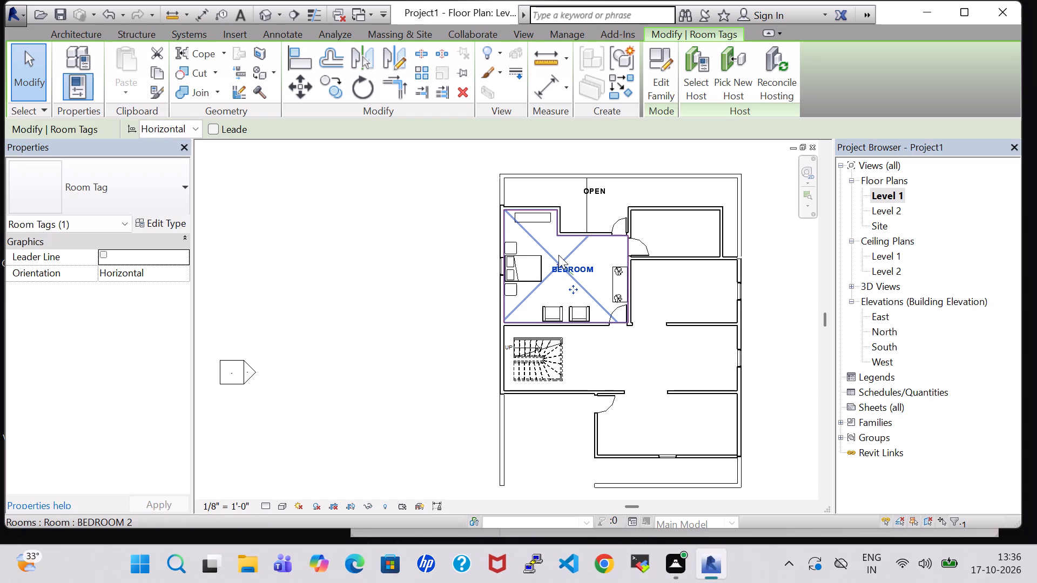
left_click(689, 299)
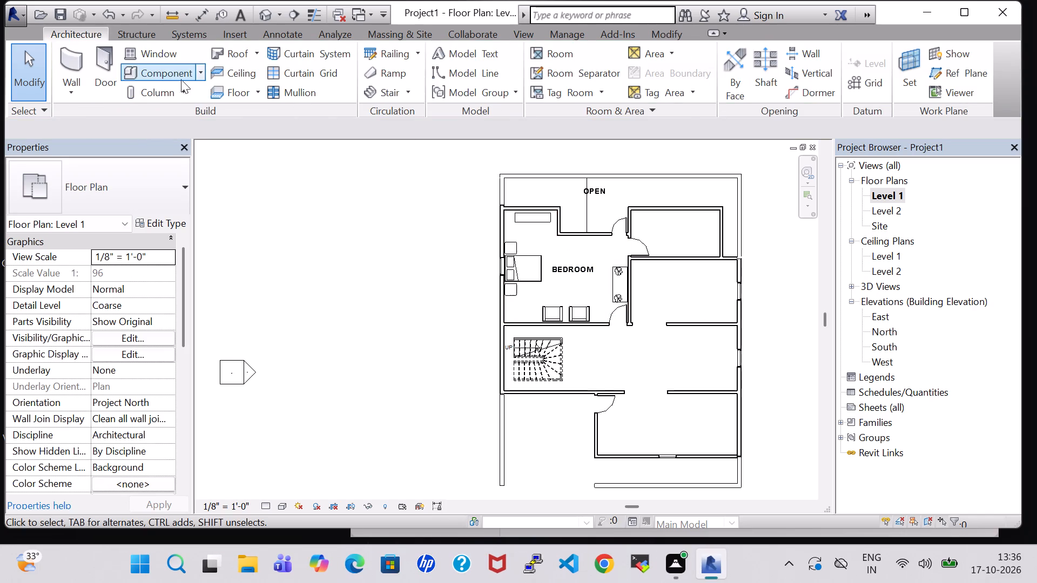
Load the Sink Vanity-Square family from the US Imperial Plumbing > Architectural > Fixtures > Sinks library.
left_click(160, 71)
left_click(657, 84)
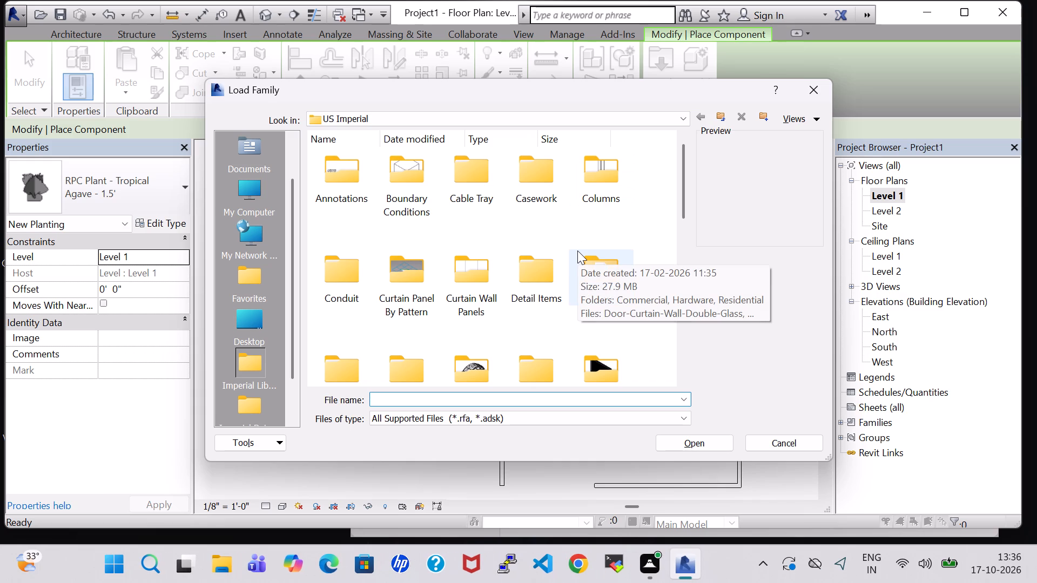
left_click(546, 289)
key("p")
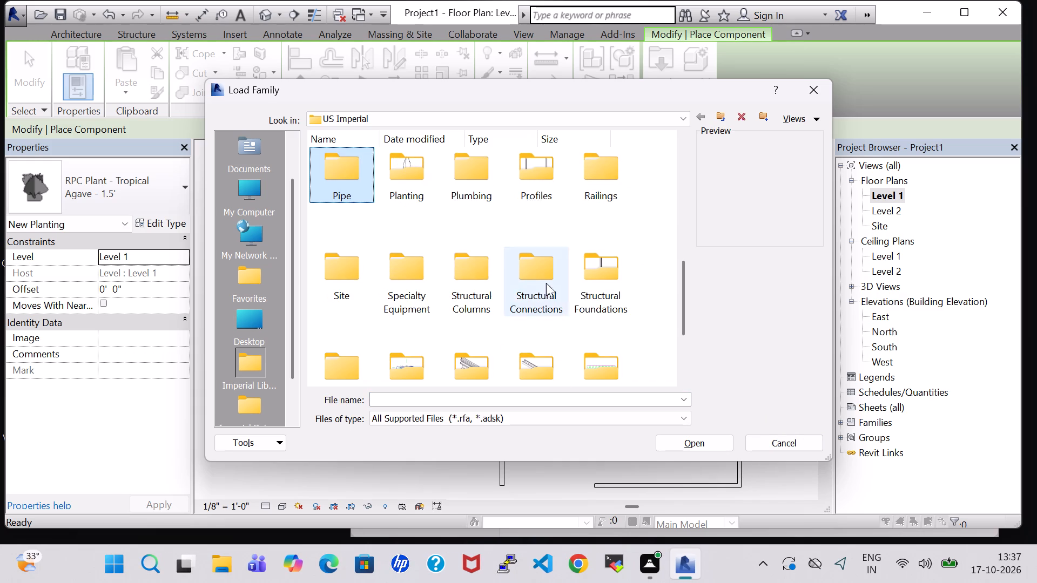
double_click(468, 194)
double_click(336, 180)
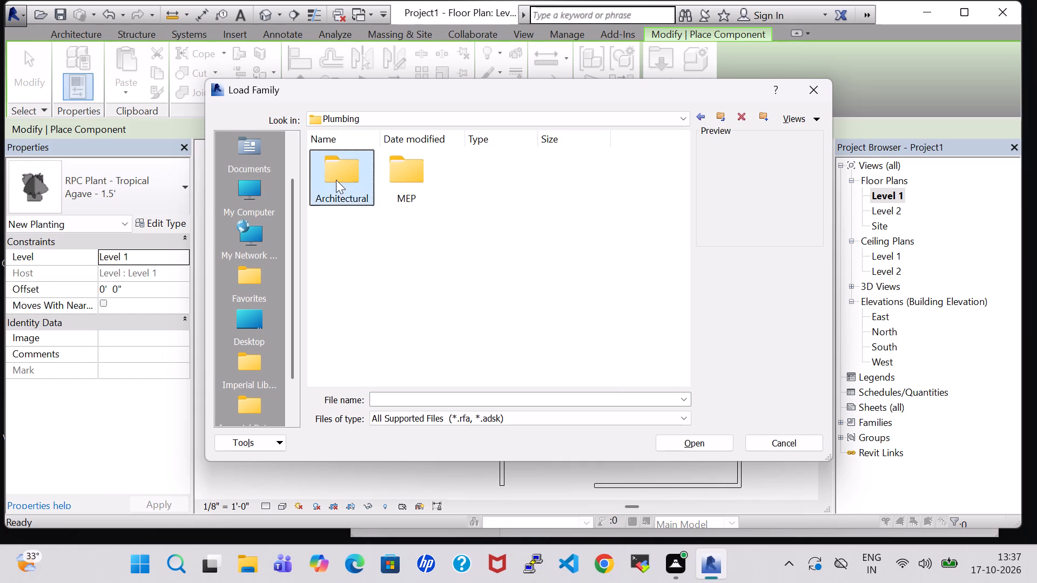
double_click(424, 198)
double_click(415, 191)
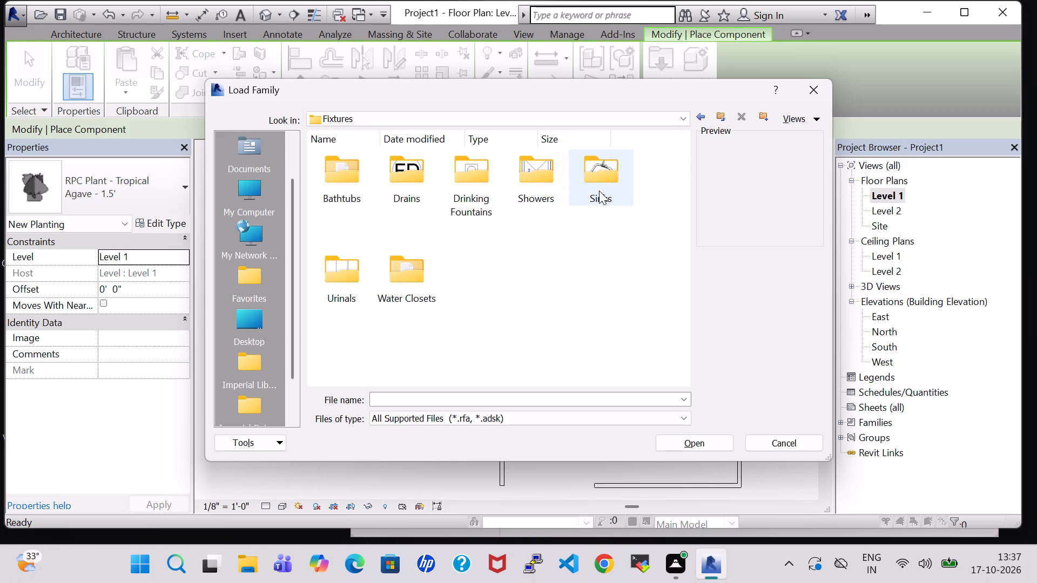
double_click(599, 191)
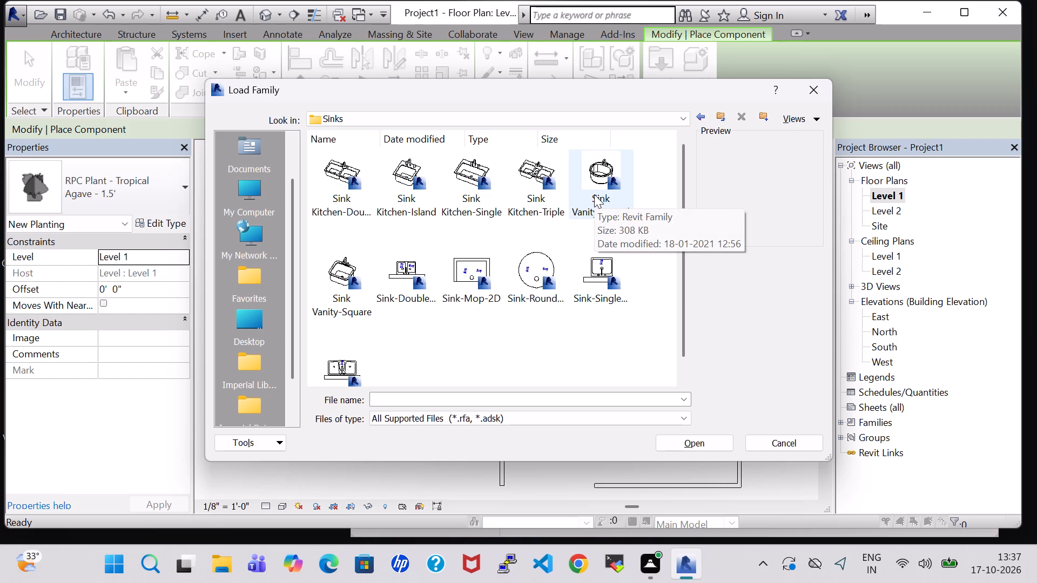
left_click(340, 267)
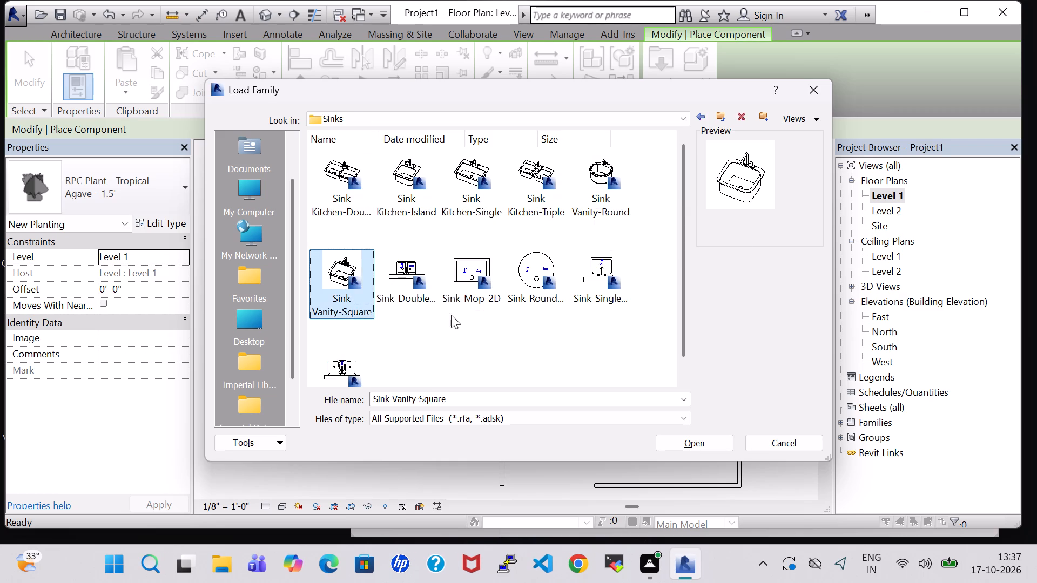
left_click(696, 440)
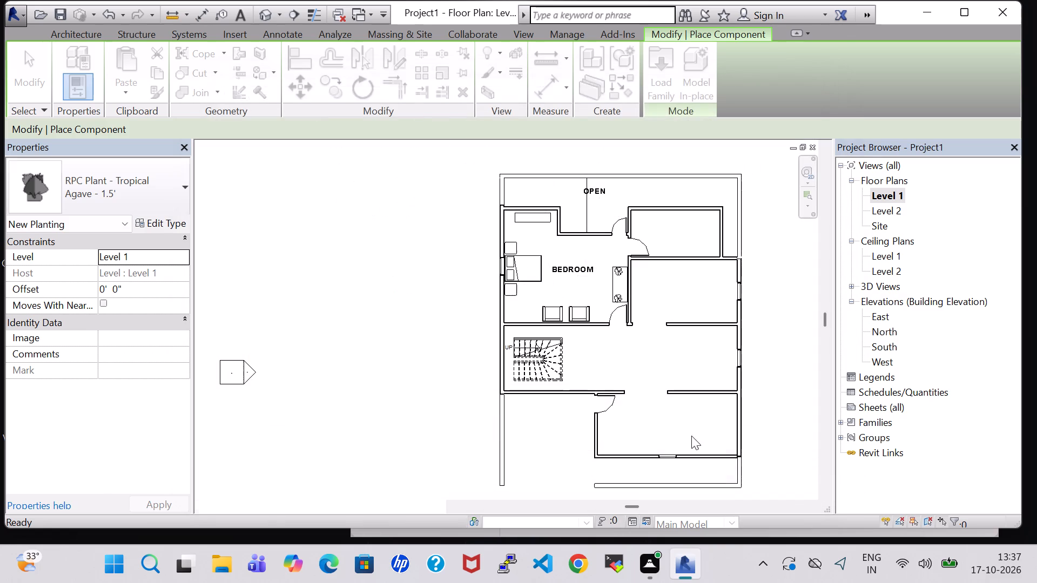
Place the 20" x 18" square vanity sink against the small northeast room's north wall, near its west corner.
scroll(648, 247, "up", 6)
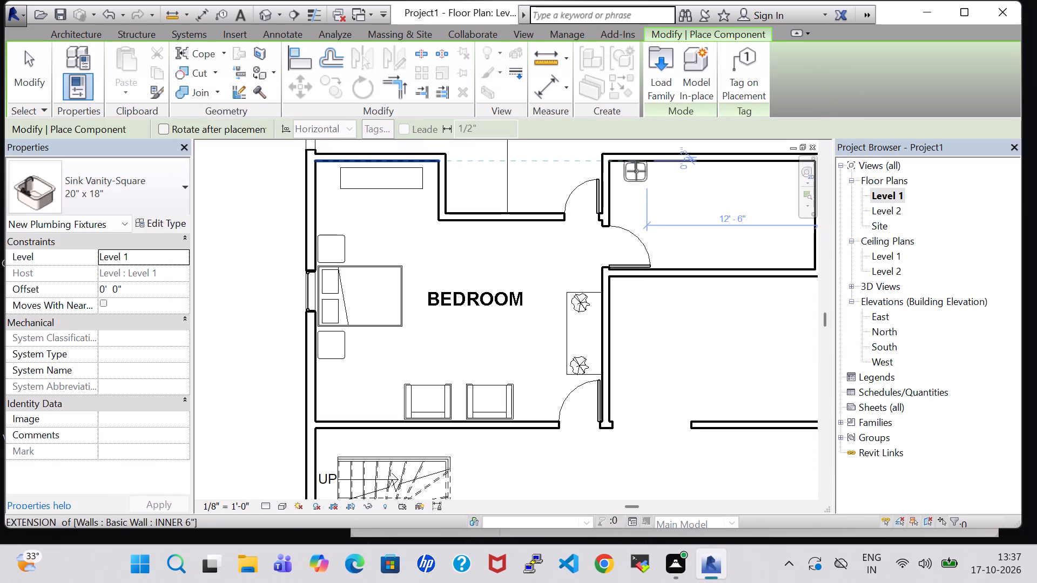
left_click(636, 171)
key("Escape")
key("Escape")
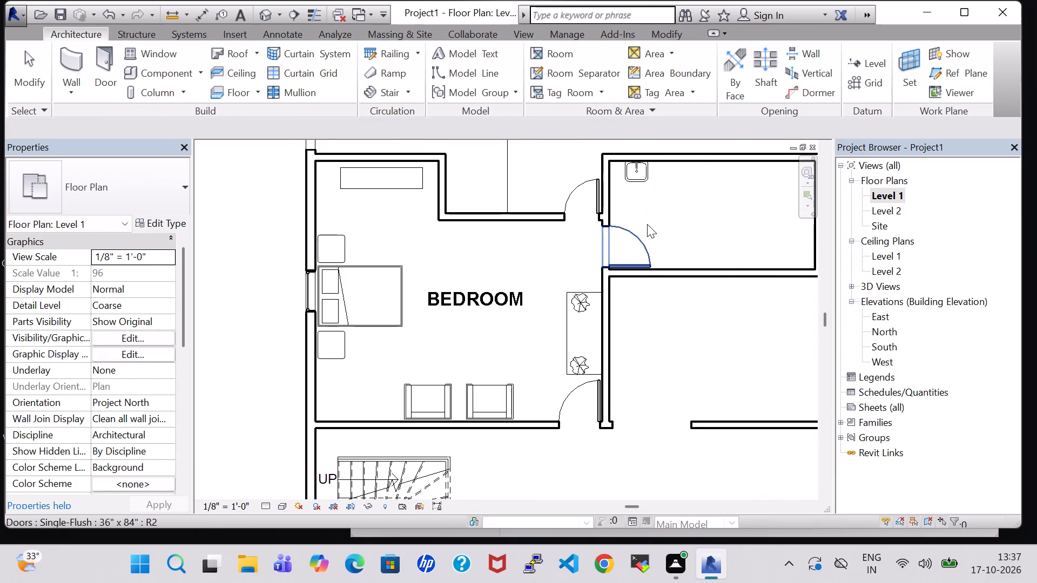
Load the Toilet-Domestic-3D family from the Plumbing > Architectural > Fixtures > Water Closets library.
left_click(180, 71)
left_click(657, 92)
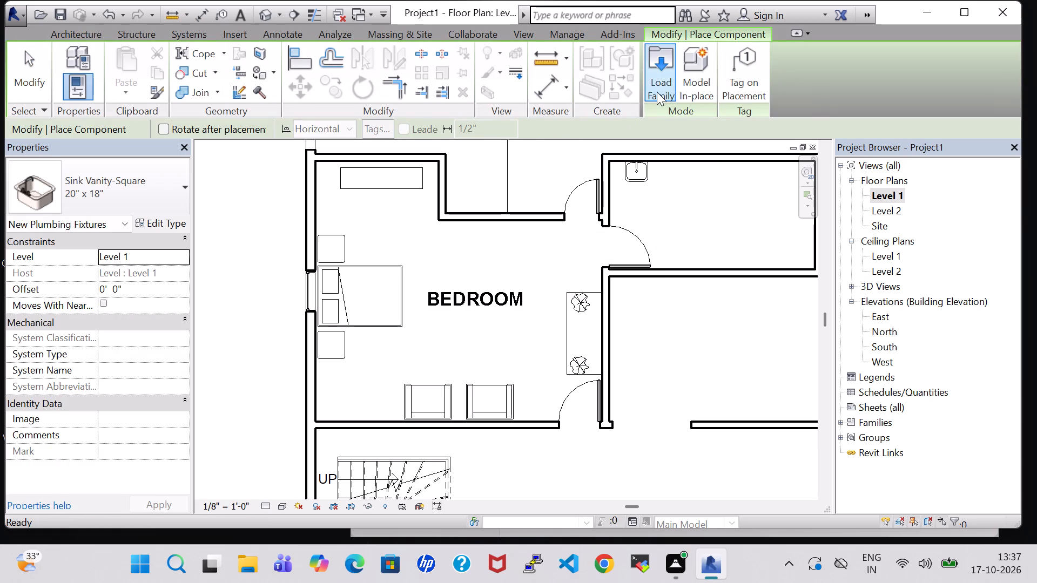
left_click(605, 290)
key("p")
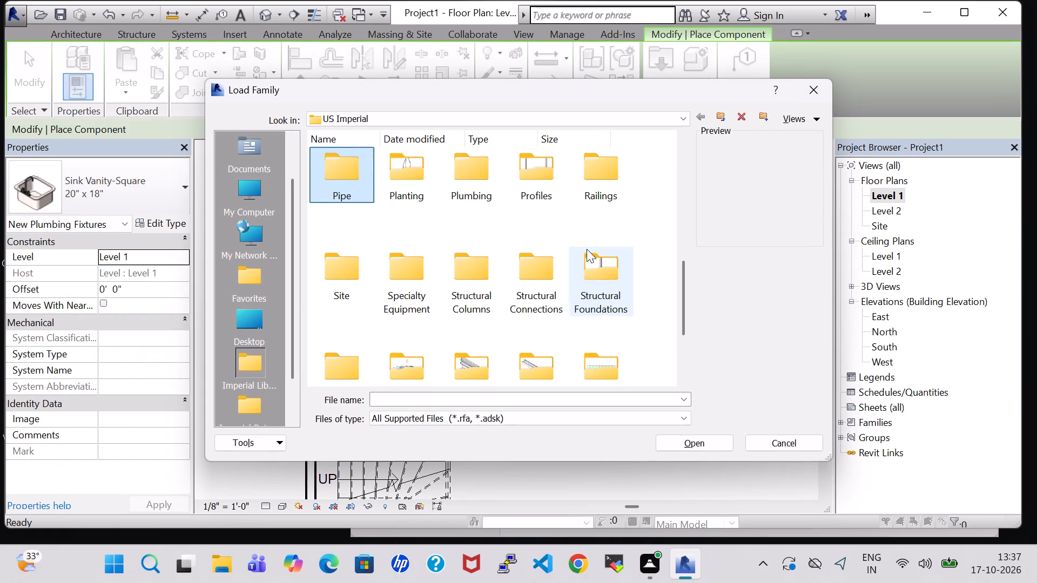
double_click(478, 178)
double_click(348, 178)
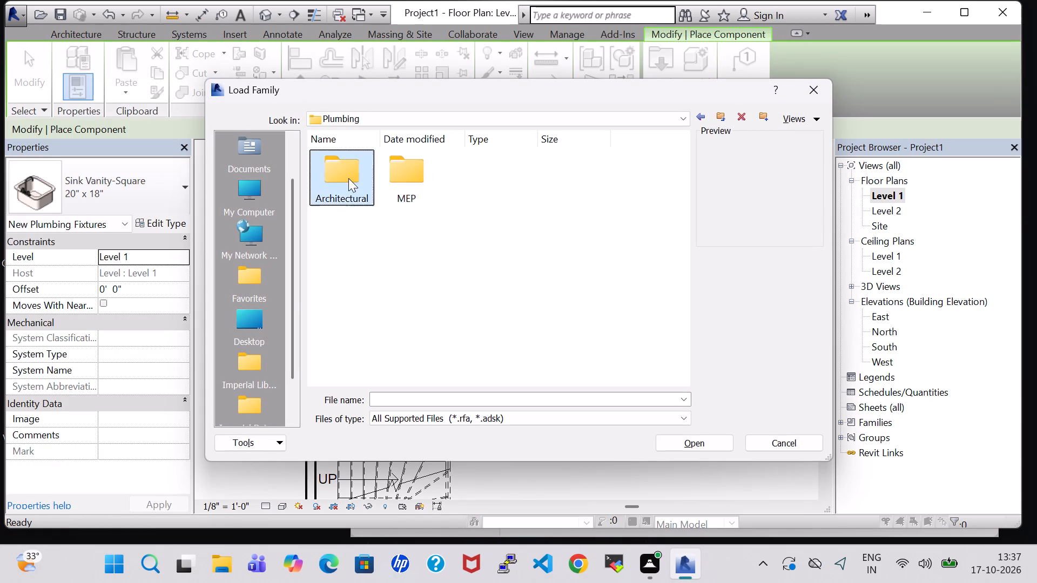
double_click(404, 191)
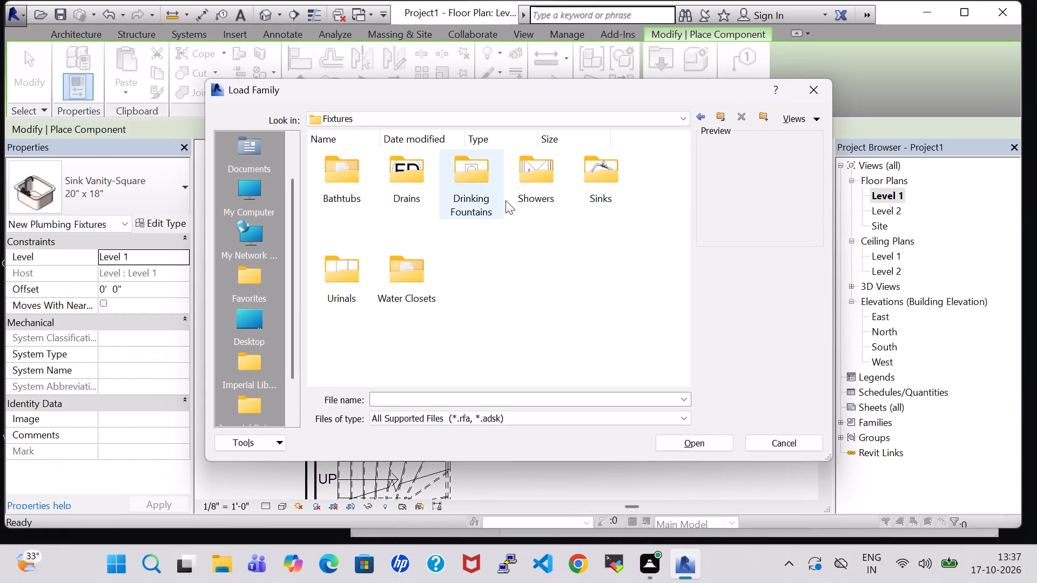
double_click(611, 187)
left_click(703, 118)
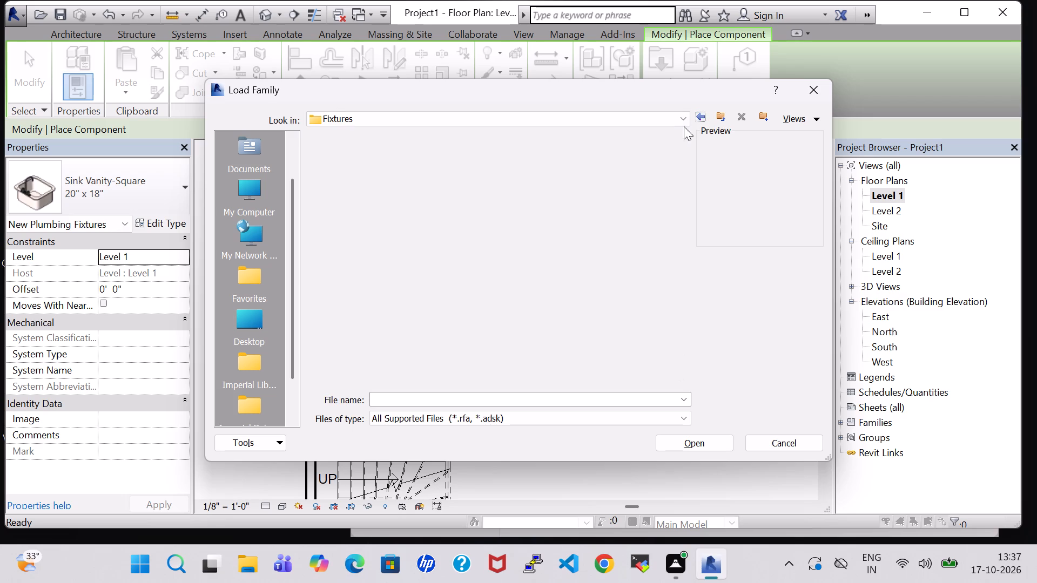
double_click(403, 261)
left_click(533, 188)
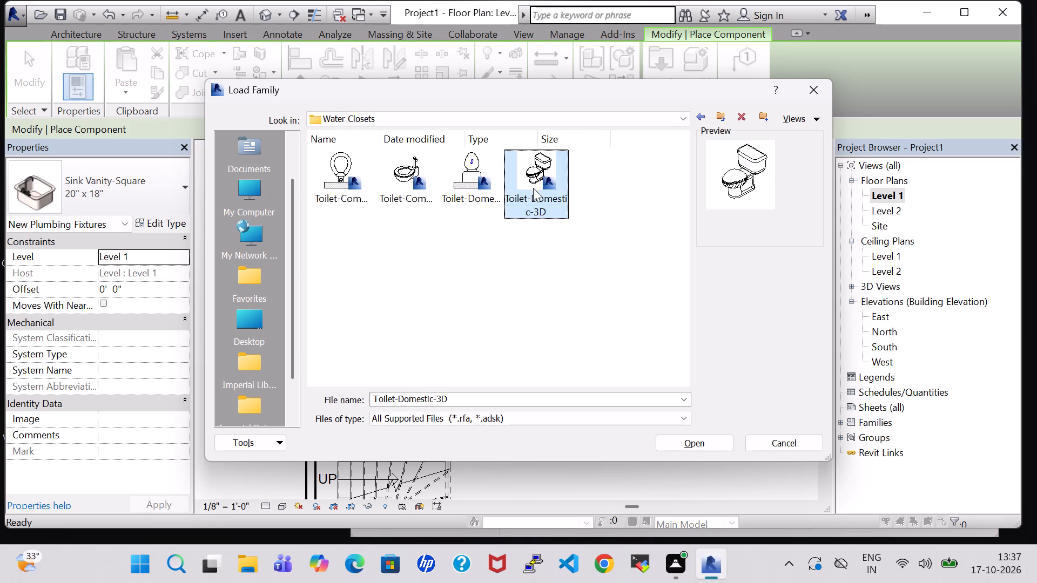
left_click(702, 445)
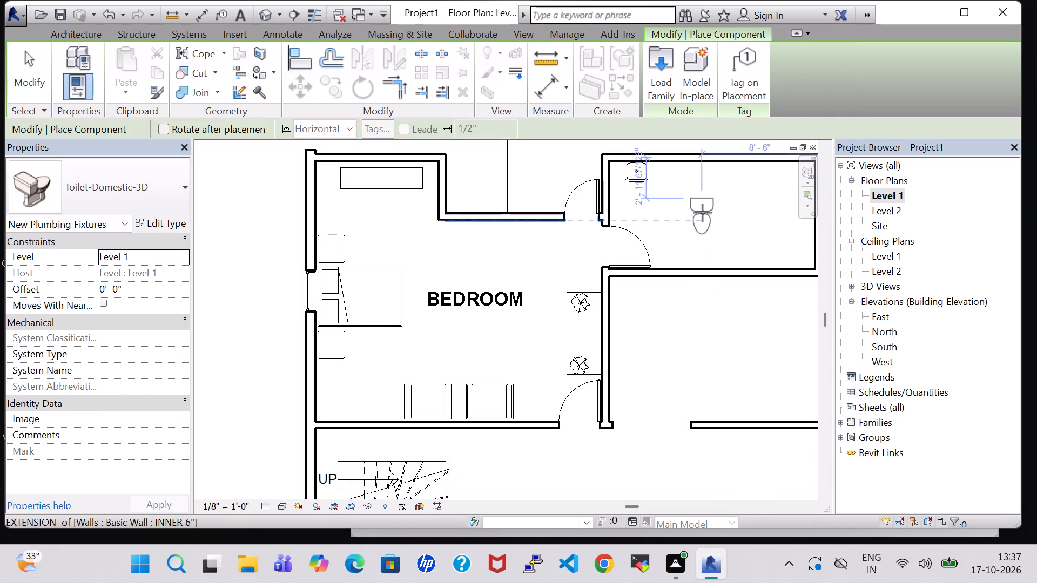
Place the toilet against the same room's north wall, east of the sink and about 8' 4" from the east wall.
scroll(699, 187, "up", 2)
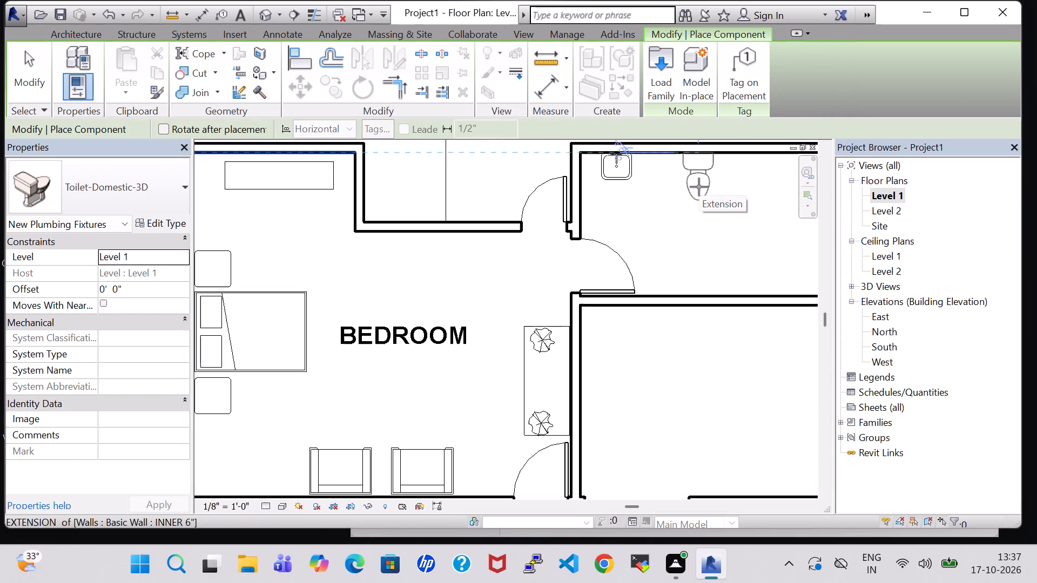
left_click(710, 187)
scroll(710, 194, "down", 4)
middle_click_drag(710, 197, 706, 198)
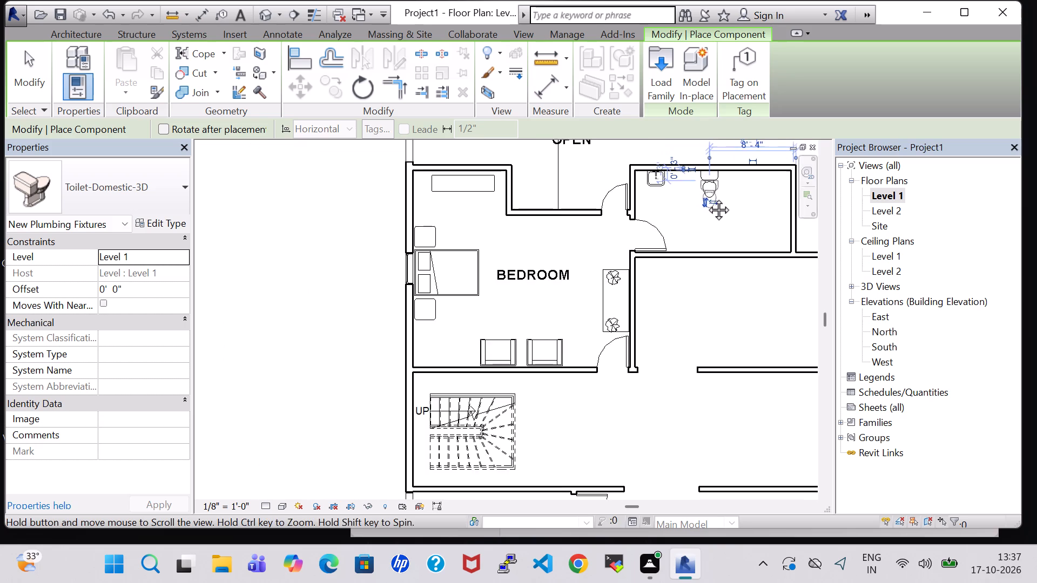
middle_click_drag(706, 198, 577, 251)
key("Escape")
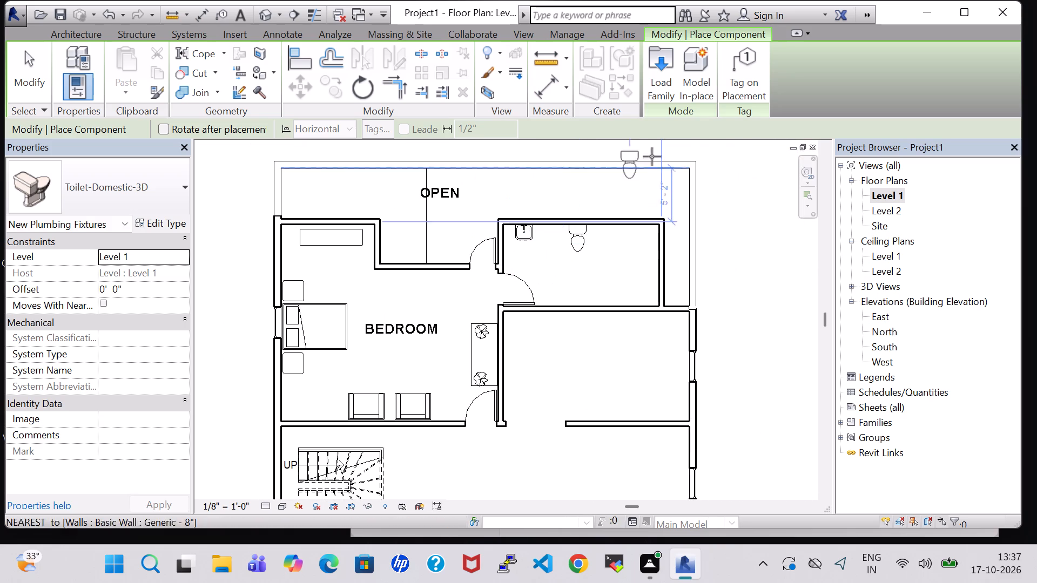
Load the Tub-Free Standing-3D family from the US Imperial Plumbing > Architectural > Fixtures > Bathtubs library.
left_click(659, 91)
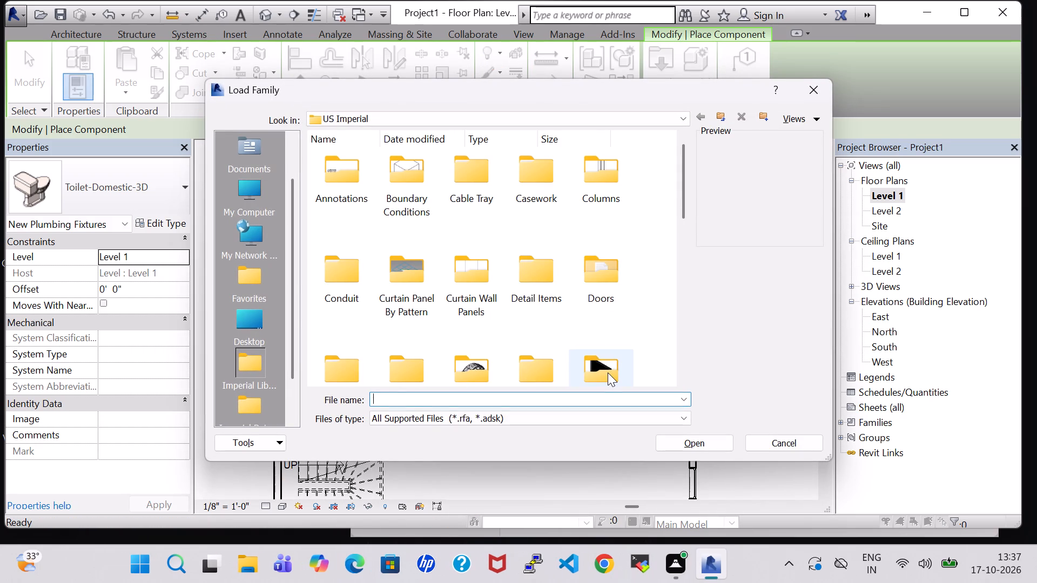
left_click(602, 372)
key("p")
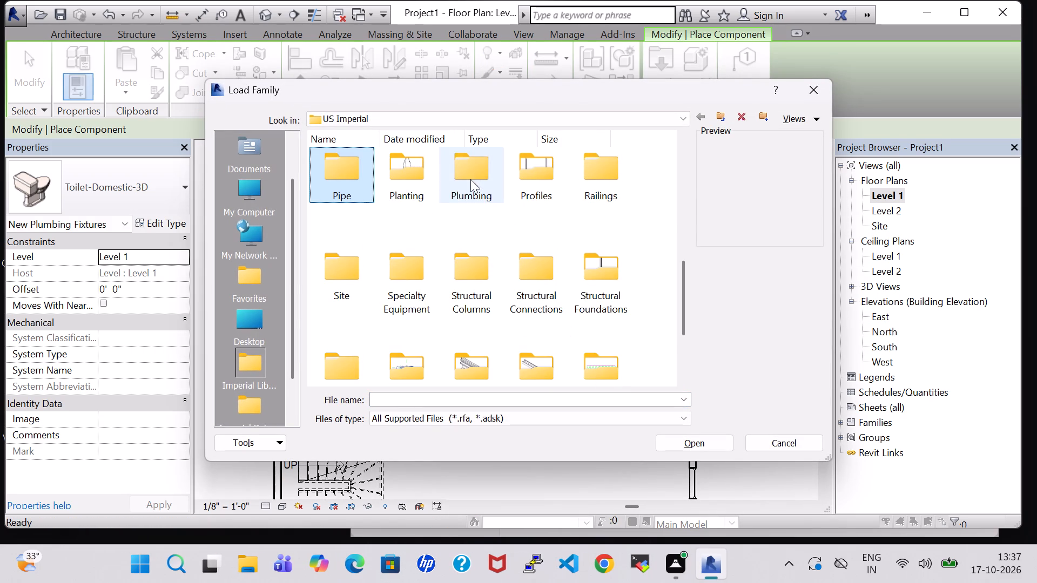
left_click(412, 180)
double_click(474, 185)
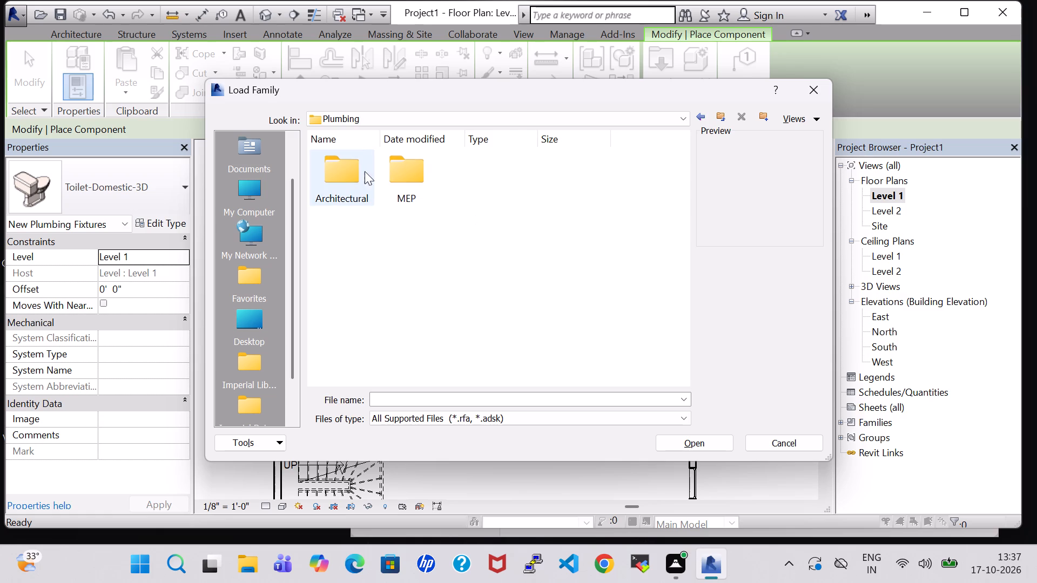
double_click(350, 173)
double_click(393, 187)
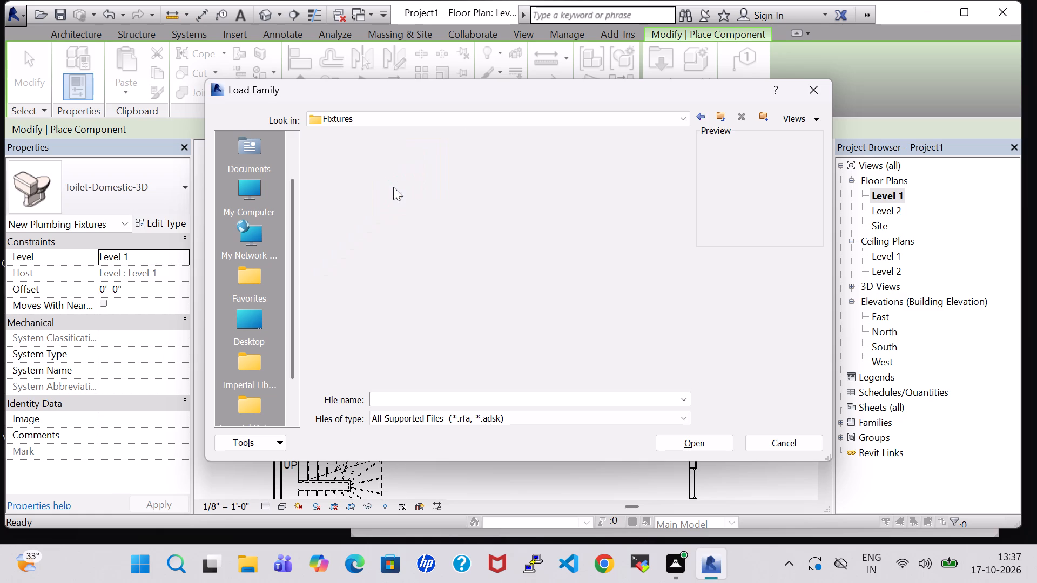
double_click(336, 184)
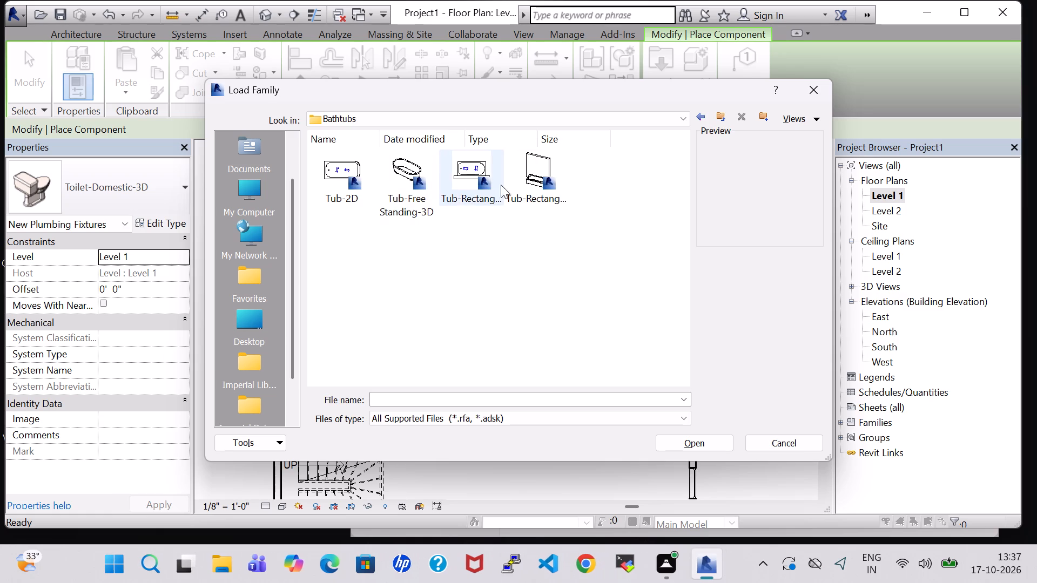
left_click(389, 181)
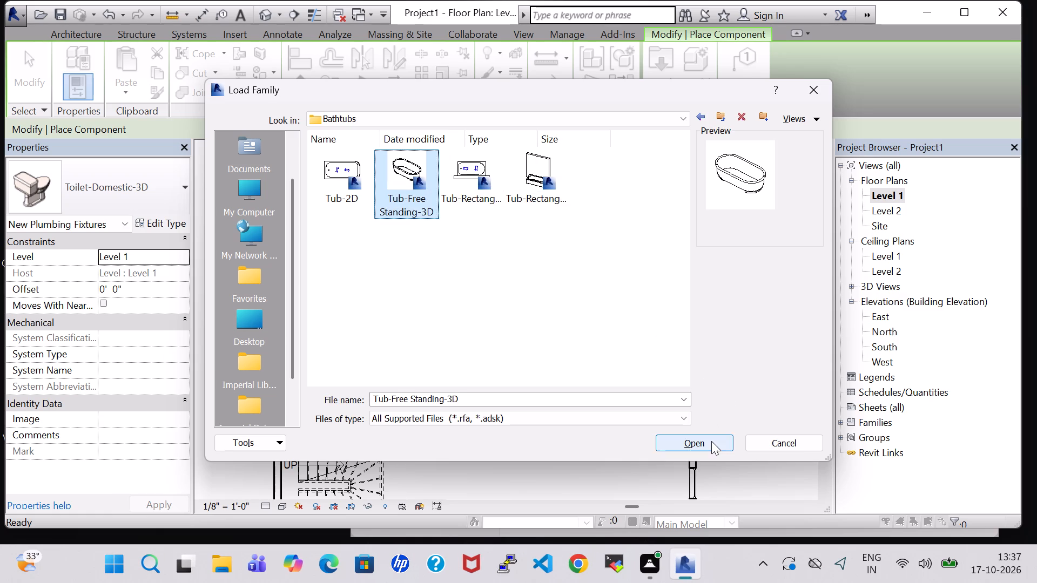
left_click(711, 441)
Place the 30" x 60" freestanding tub in the northeast bathroom, lengthwise beside the east wall and about 4' 1" from the north wall.
scroll(625, 272, "up", 3)
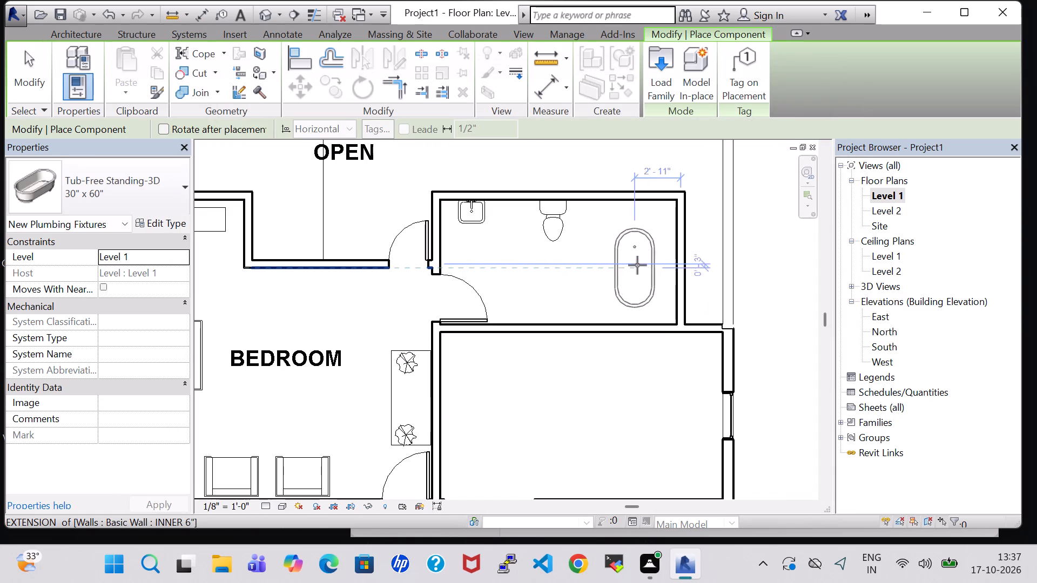
scroll(652, 259, "up", 4)
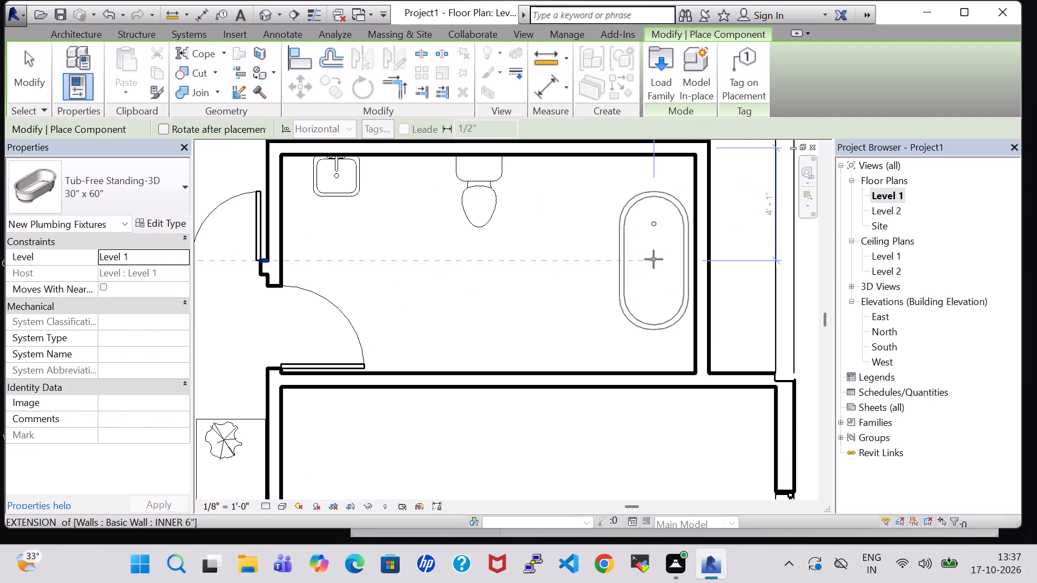
left_click(654, 259)
scroll(654, 259, "down", 8)
key("Escape")
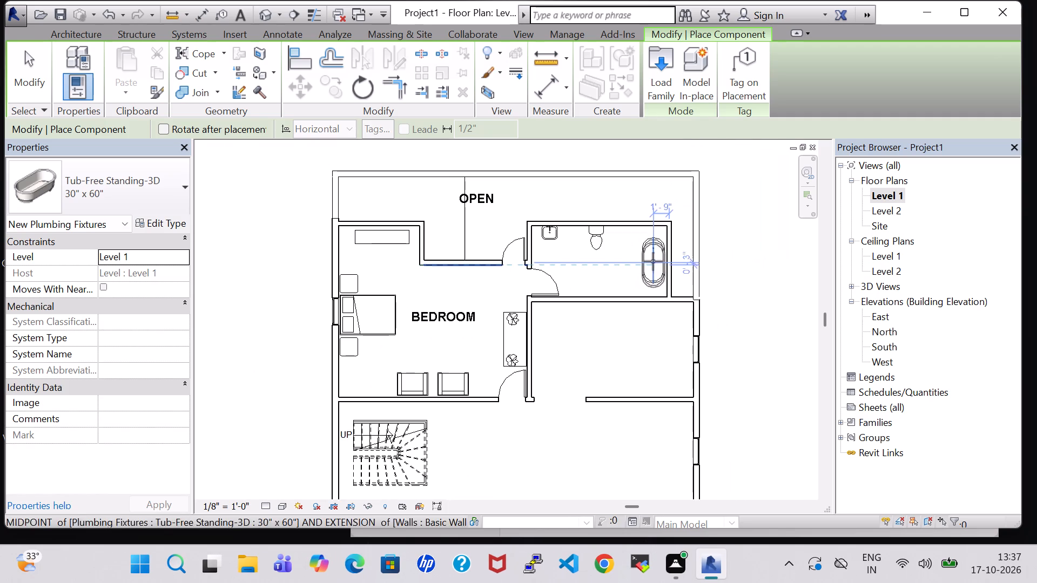
key("Escape")
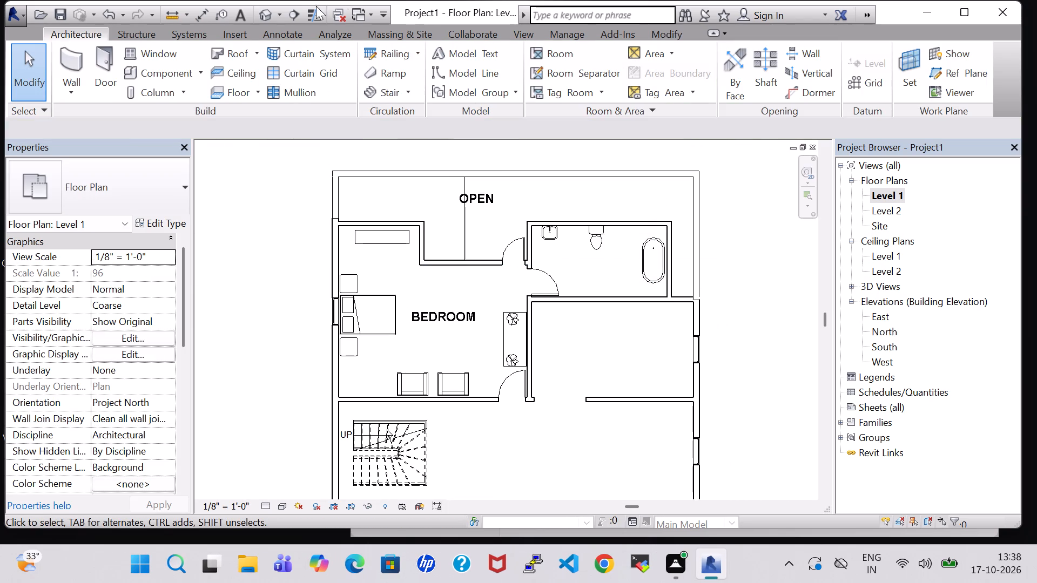
Open the 3D view and inspect the northeast bathroom's sink, toilet and tub from above.
left_click(265, 12)
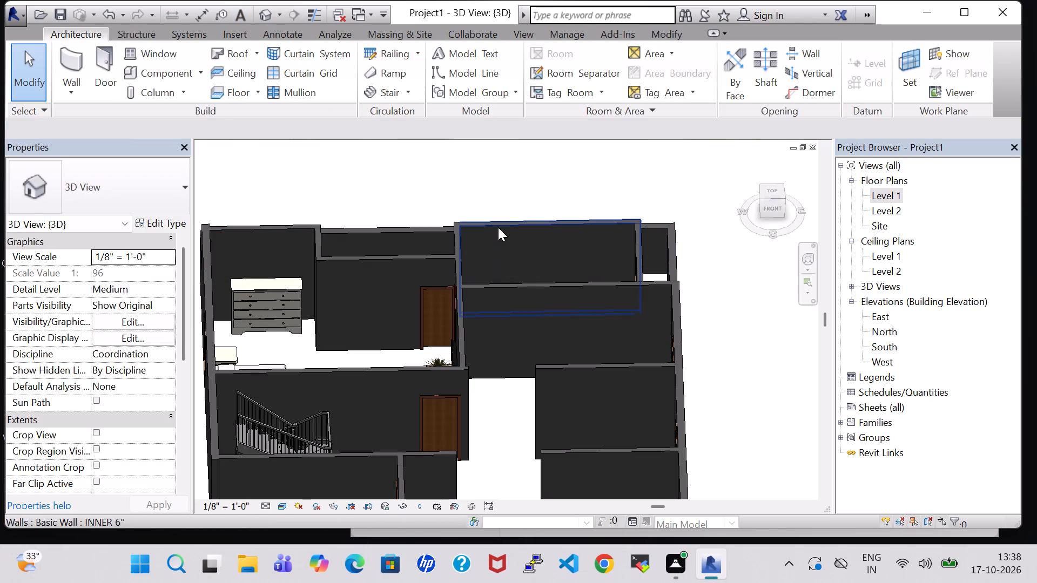
middle_click_drag(529, 179, 515, 280, "shift")
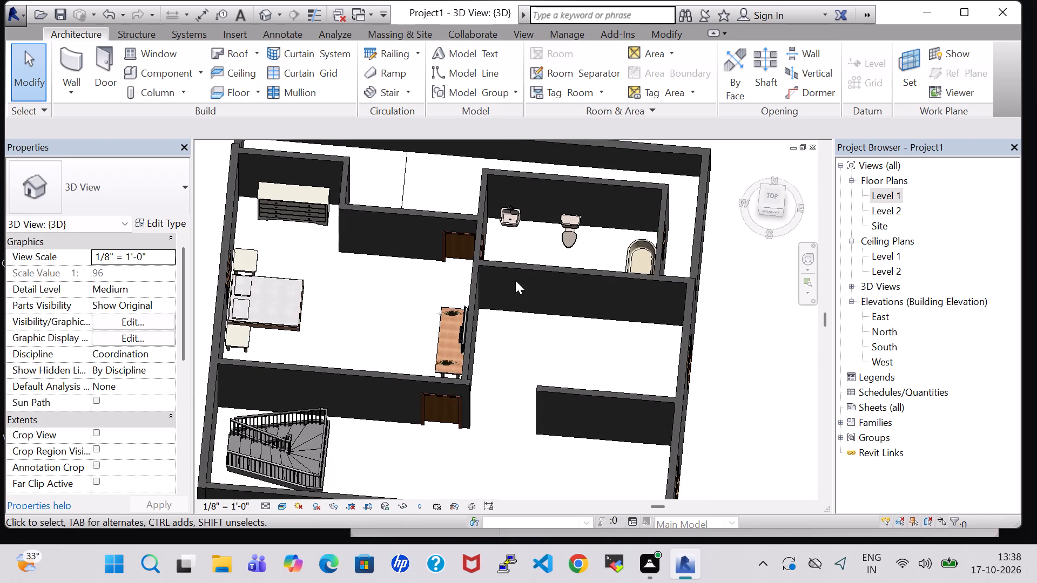
middle_click_drag(544, 322, 567, 372, "shift")
middle_click_drag(503, 281, 501, 401)
scroll(502, 389, "up", 1)
Load the Floor Drain - Round family from the US Imperial Plumbing > MEP > Fixtures > Drains library.
left_click(165, 72)
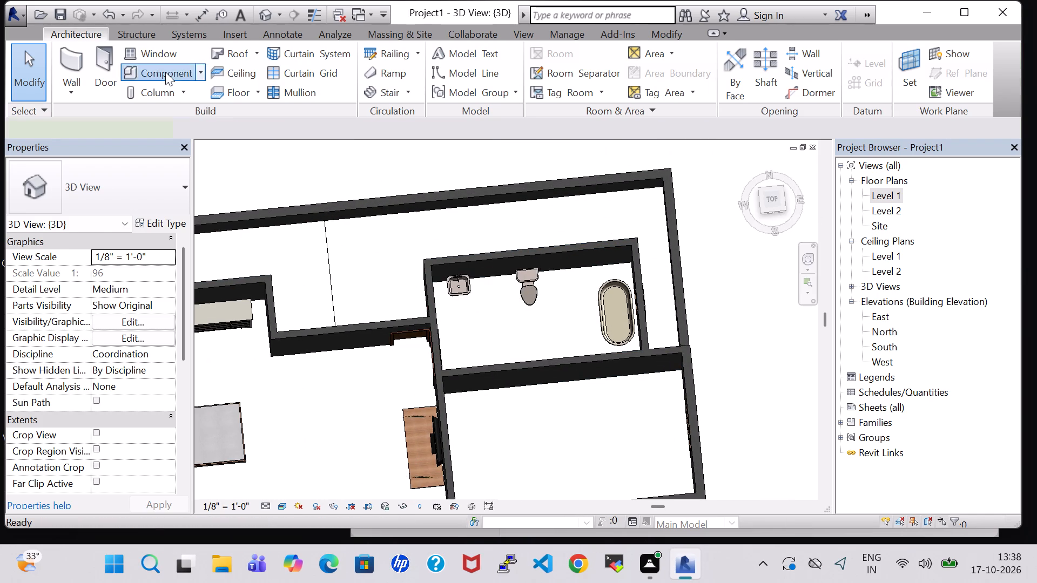
left_click(656, 77)
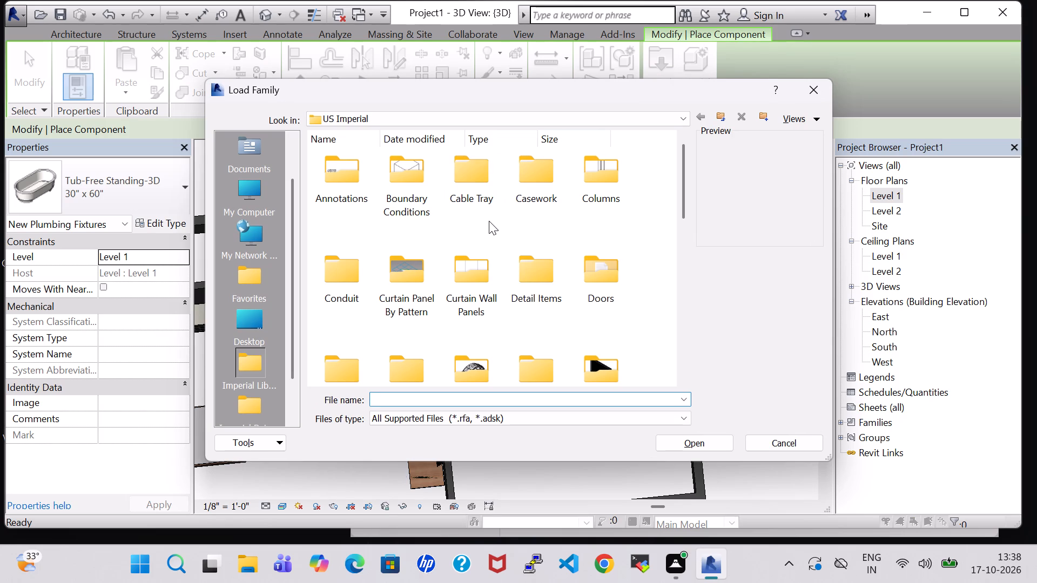
scroll(490, 223, "down", 1)
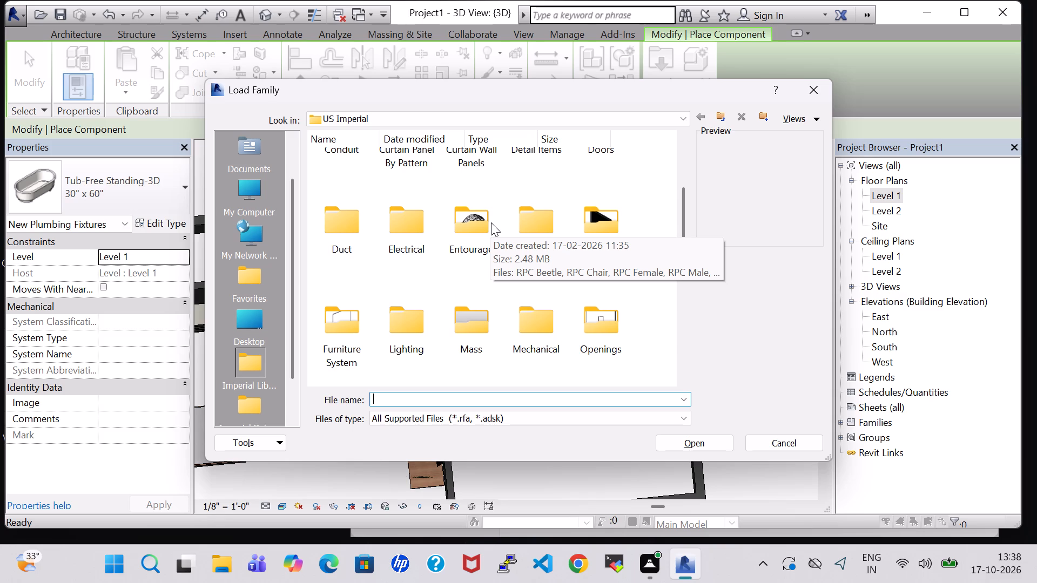
scroll(491, 222, "down", 1)
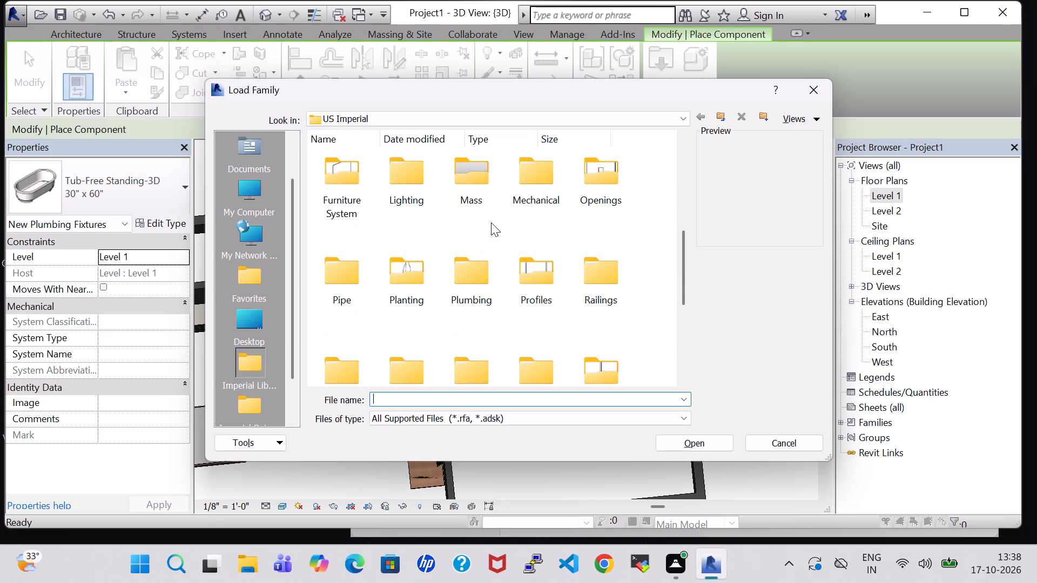
scroll(555, 218, "down", 3)
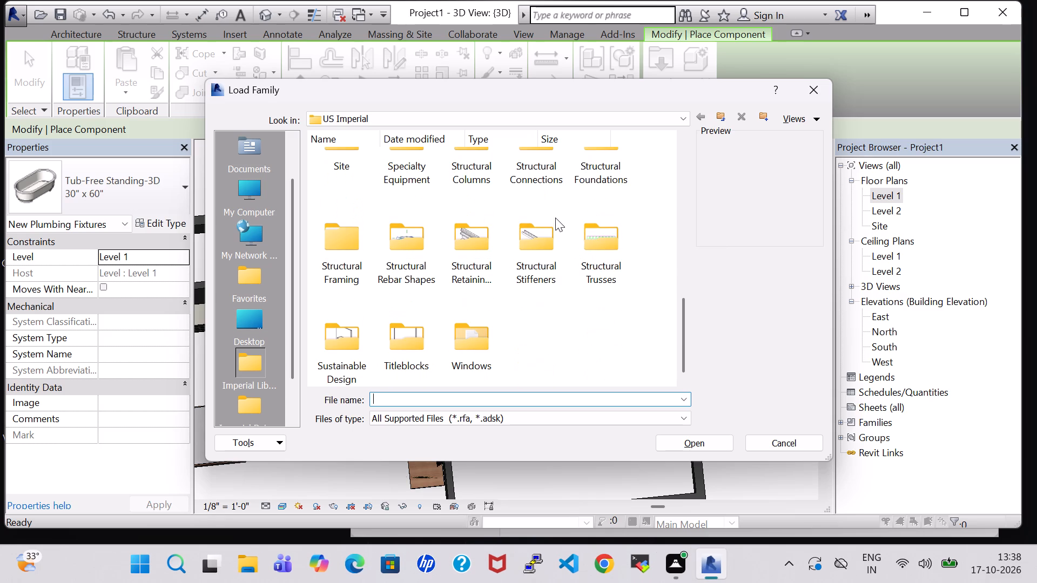
scroll(555, 218, "up", 1)
scroll(555, 218, "down", 1)
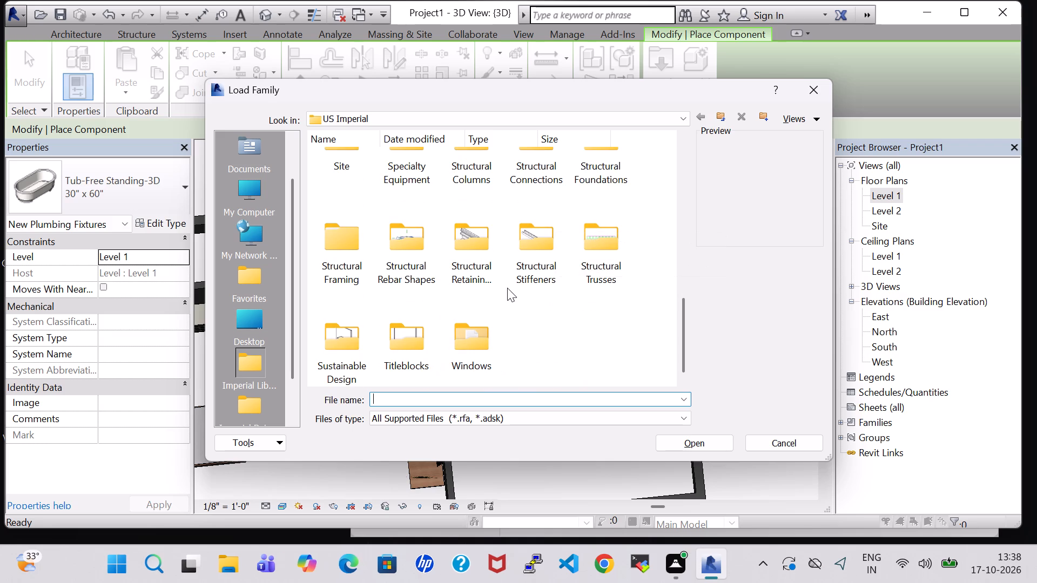
scroll(508, 288, "up", 1)
left_click(534, 284)
key("p")
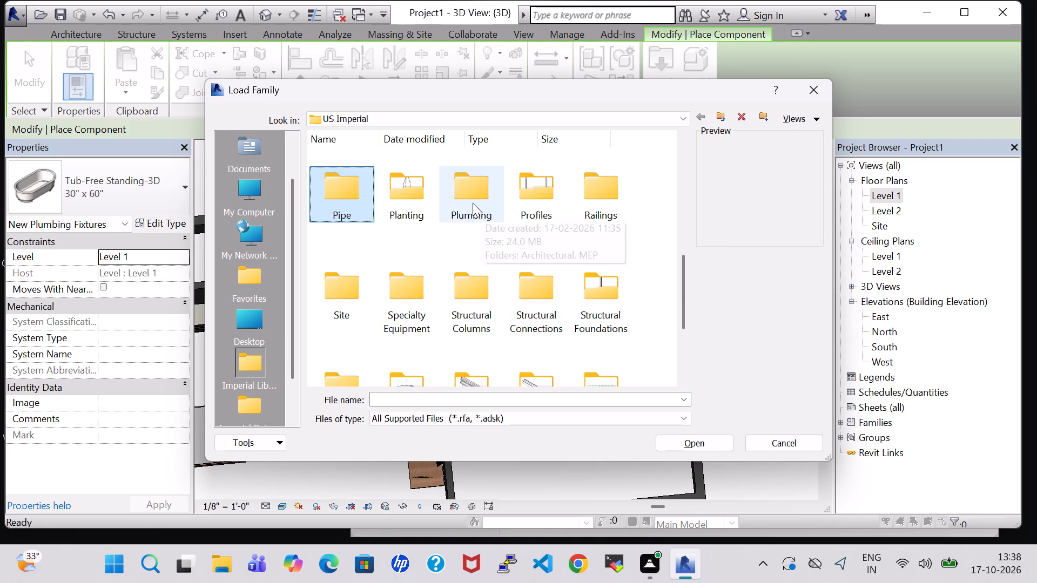
double_click(473, 203)
double_click(392, 188)
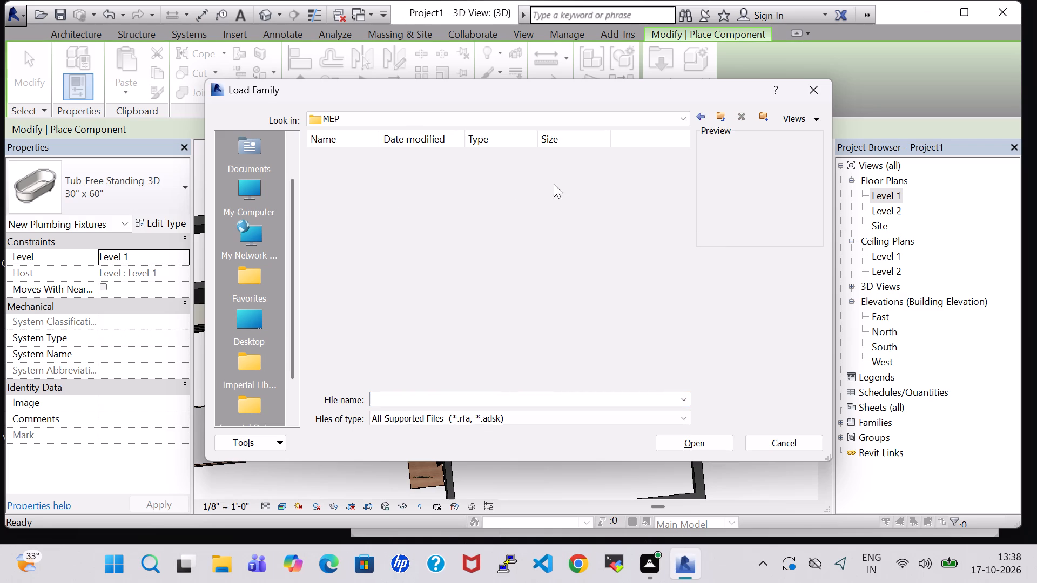
double_click(394, 157)
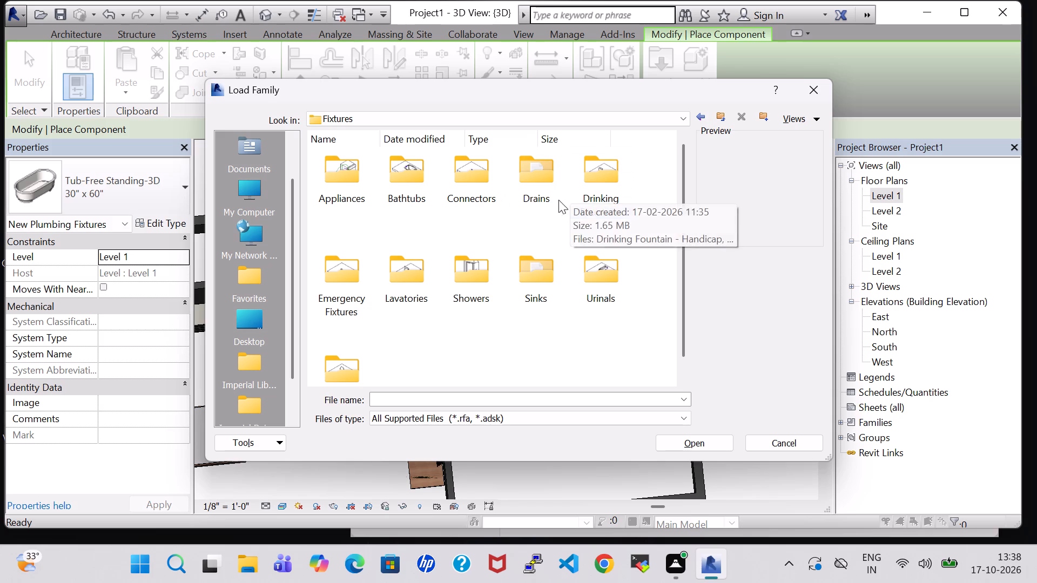
left_click(553, 211)
double_click(542, 188)
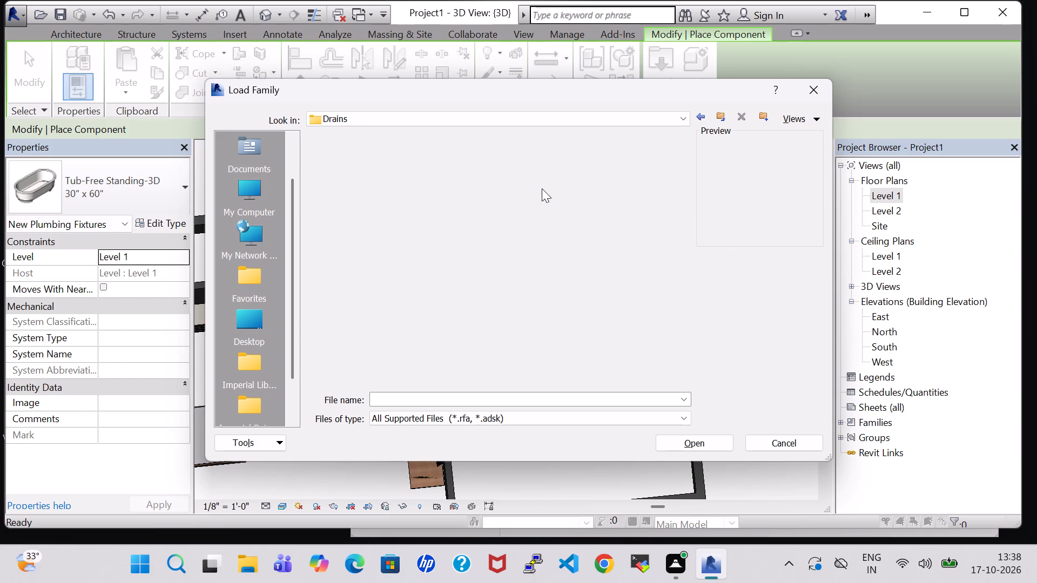
left_click(392, 174)
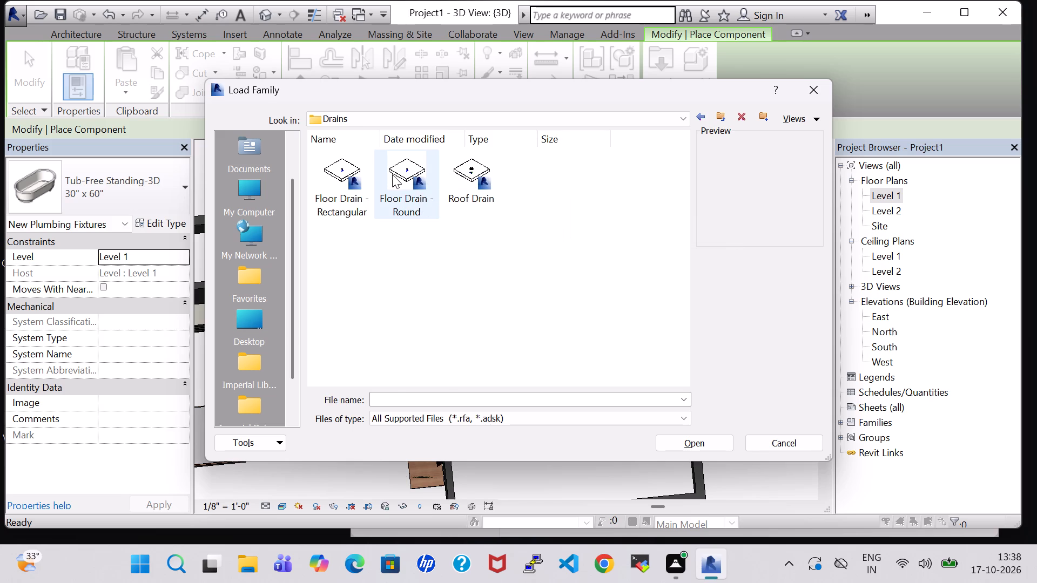
left_click(715, 442)
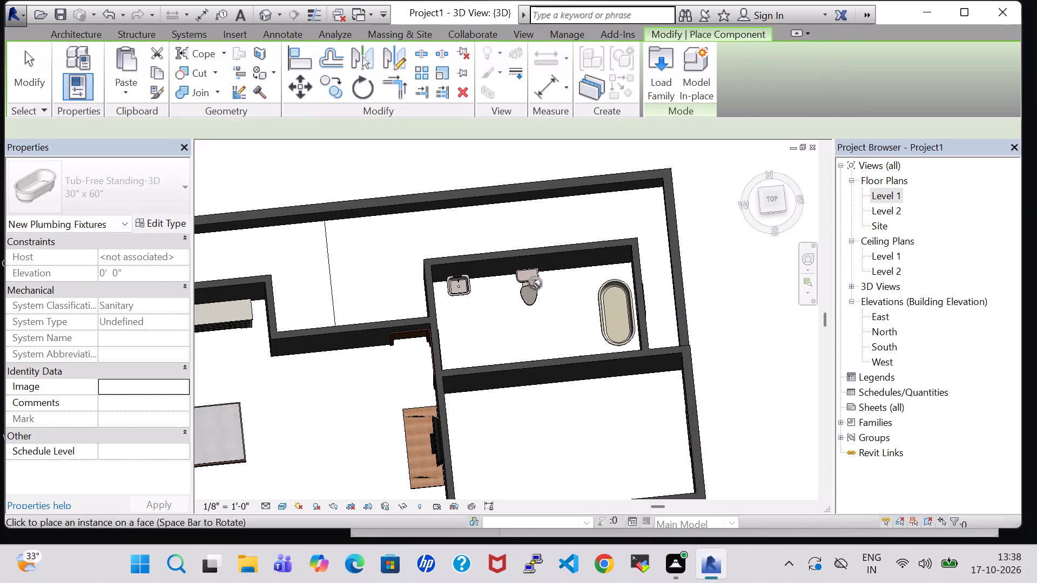
Place the 5" Strainer - 2" Drain round floor drain on the Level 1 work plane between toilet and tub, about 4' 4" from the east wall.
left_click(778, 87)
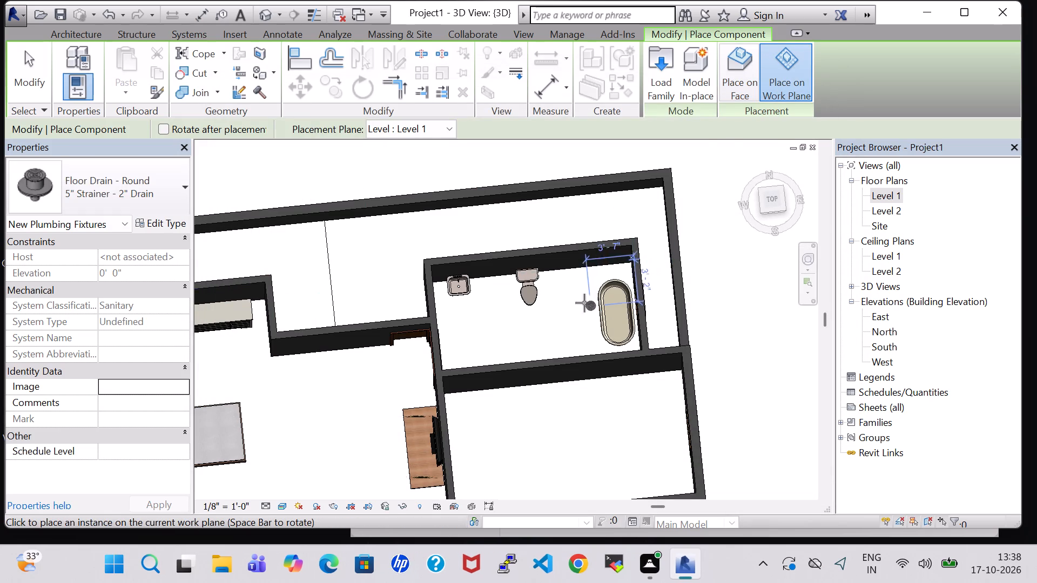
scroll(584, 303, "up", 4)
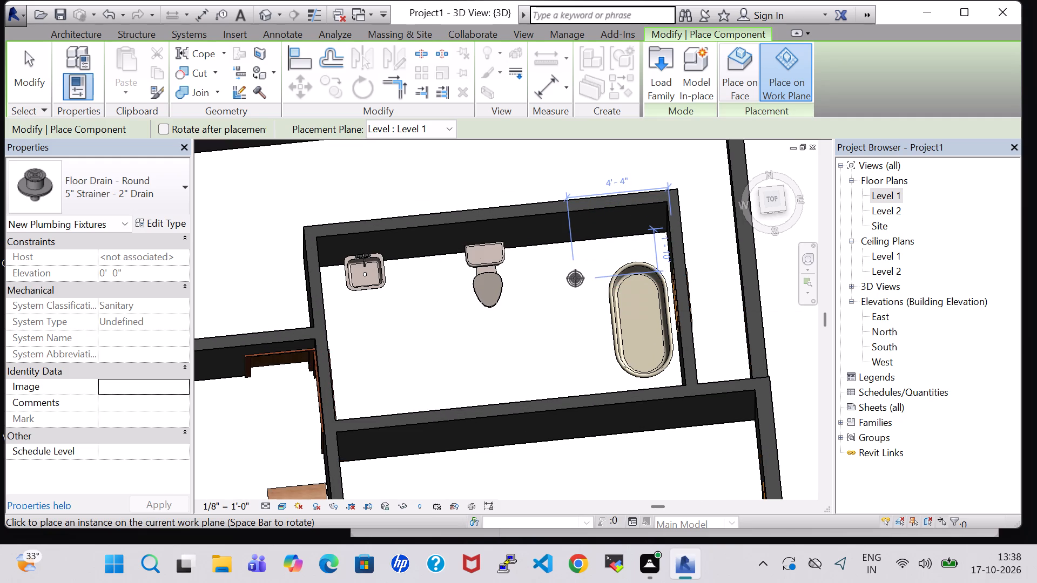
left_click(575, 278)
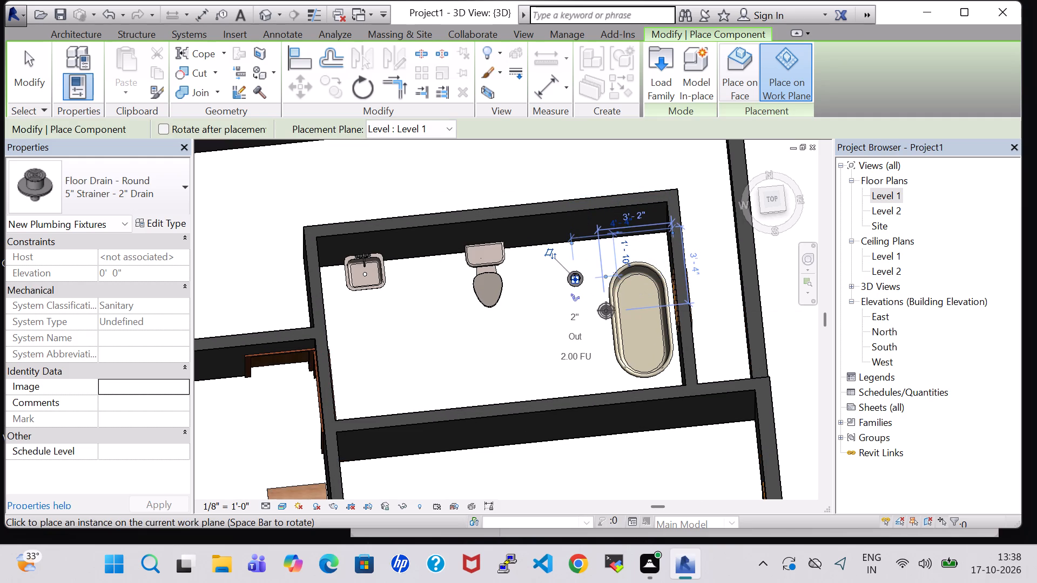
key("Escape")
key("Escape")
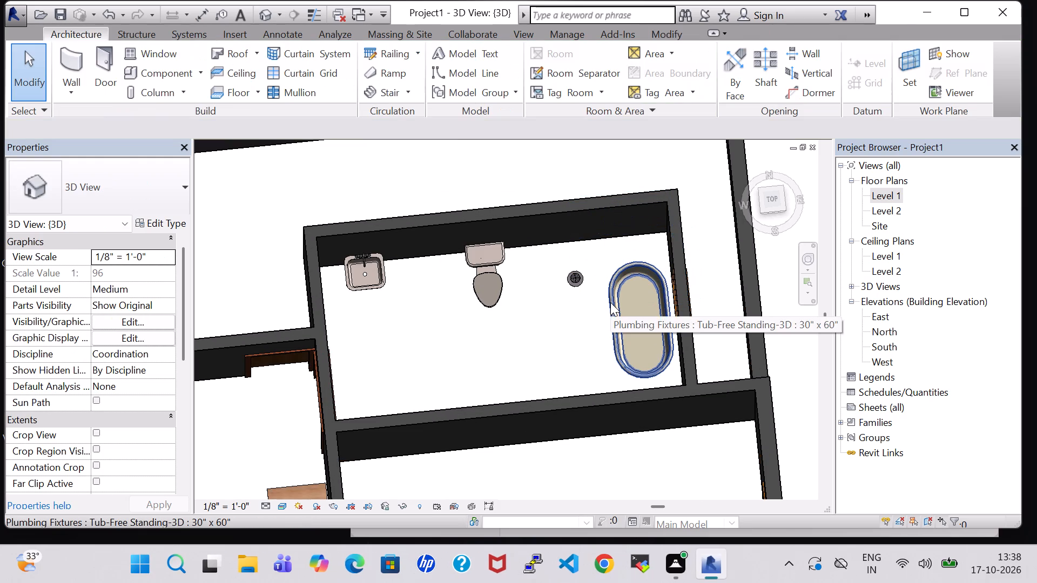
Return to the Level 1 floor plan and place a tagged room in the northeast bathroom, below the toilet.
double_click(892, 191)
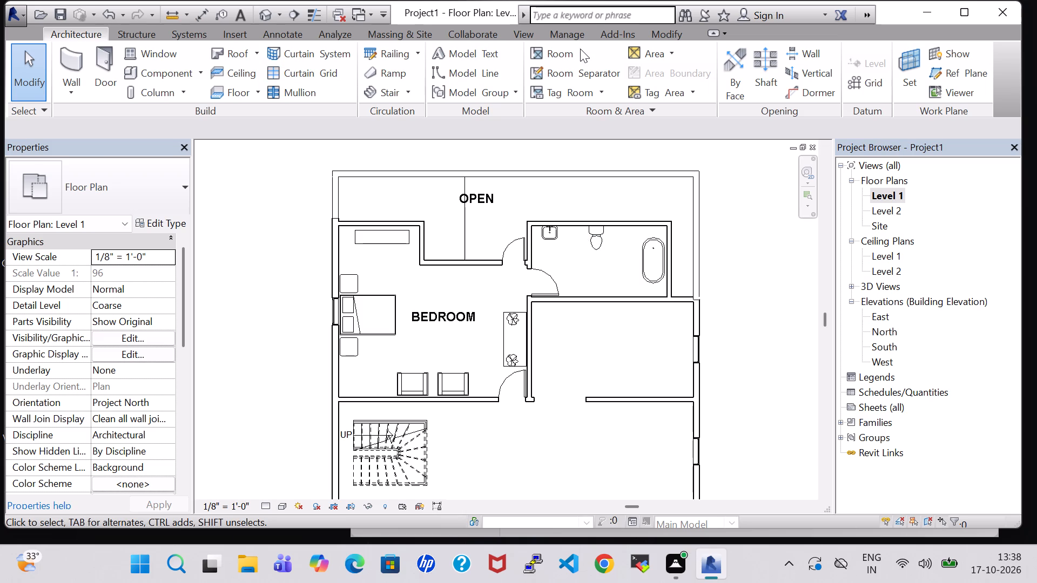
left_click(558, 52)
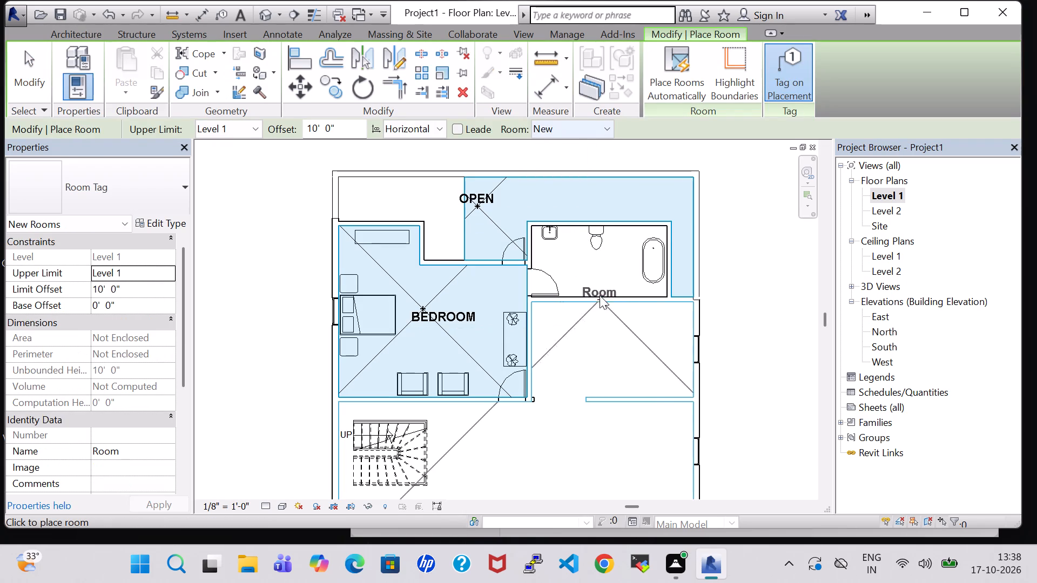
left_click(598, 268)
key("Escape")
key("Escape")
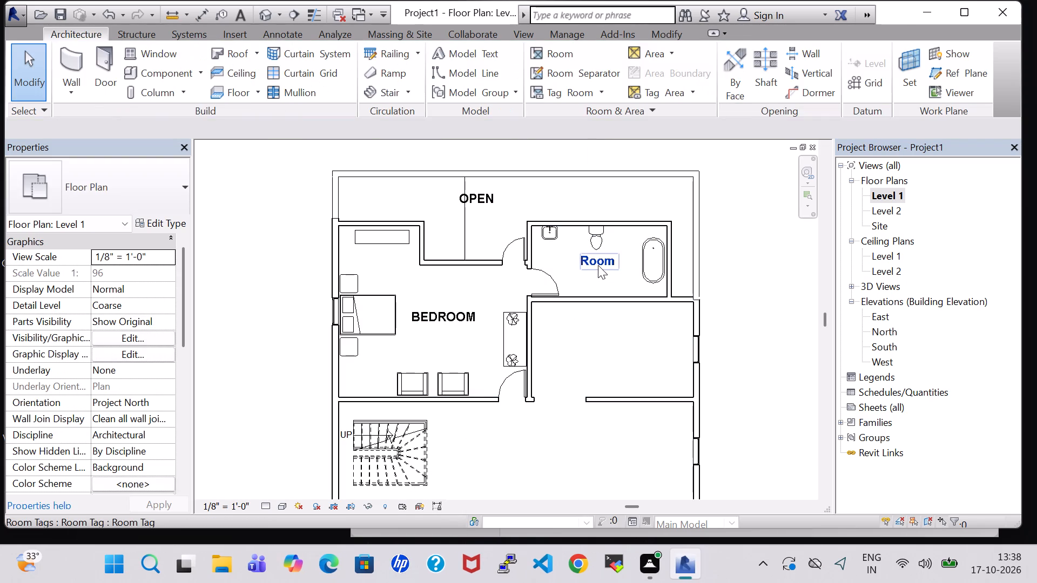
Rename the northeast bathroom's room tag as BATH.
left_click(600, 265)
left_click(617, 260)
key("BackSpace")
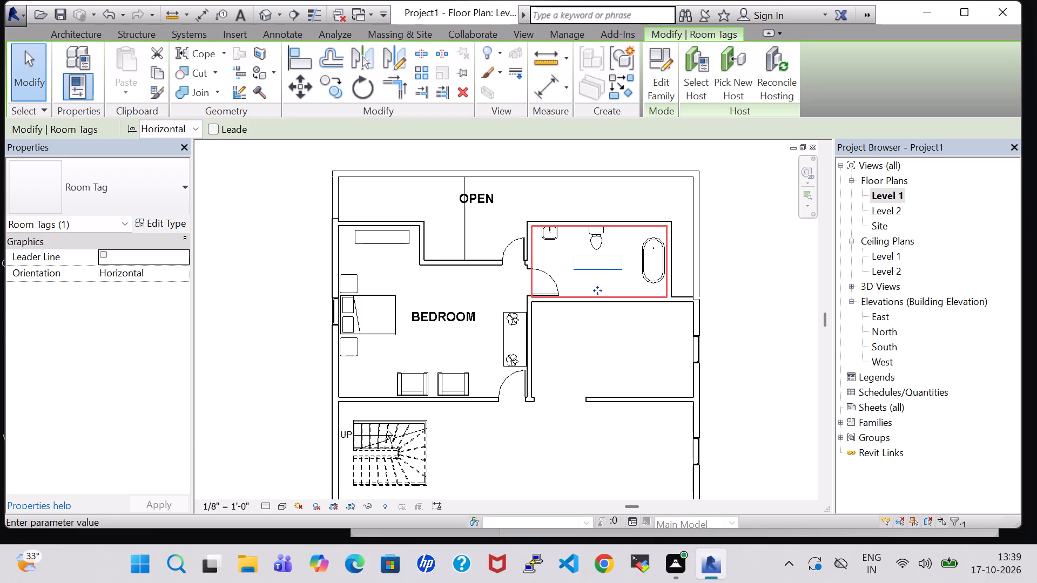
type("BATH")
key("Return")
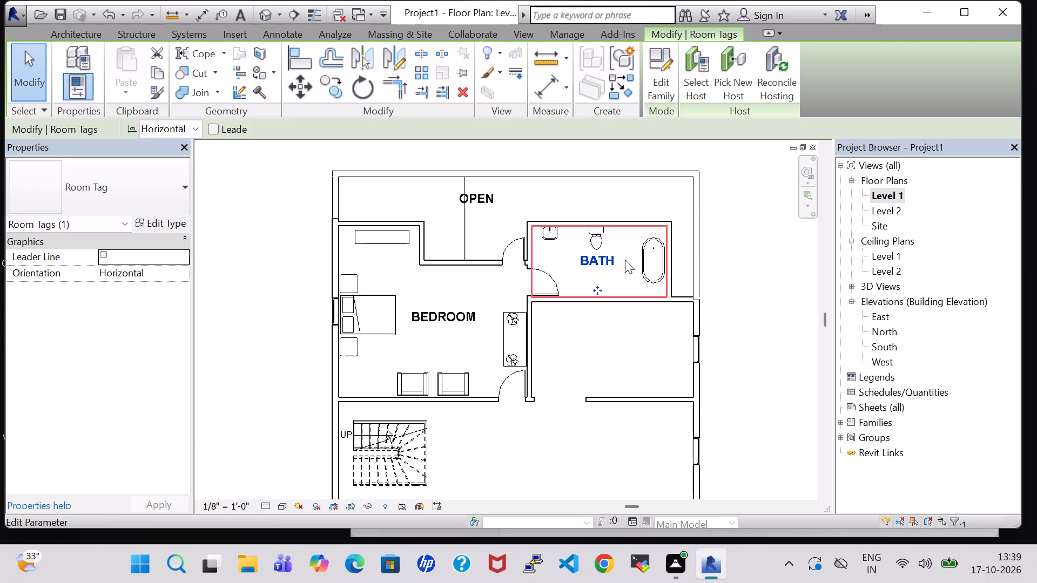
left_click(764, 290)
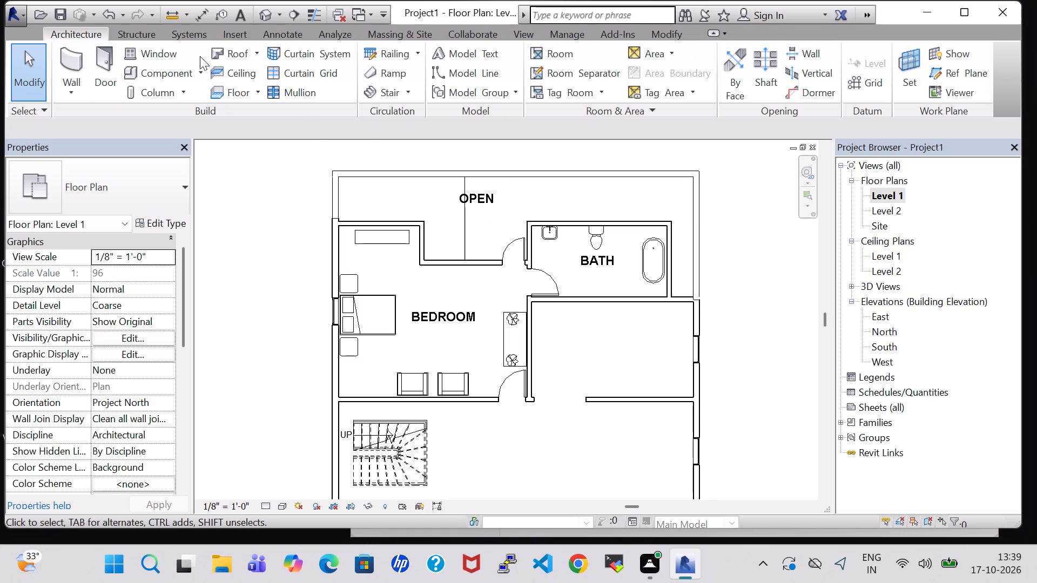
Load the Cook Top-4 Unit family from the US Imperial Specialty Equipment > Domestic library.
left_click(159, 73)
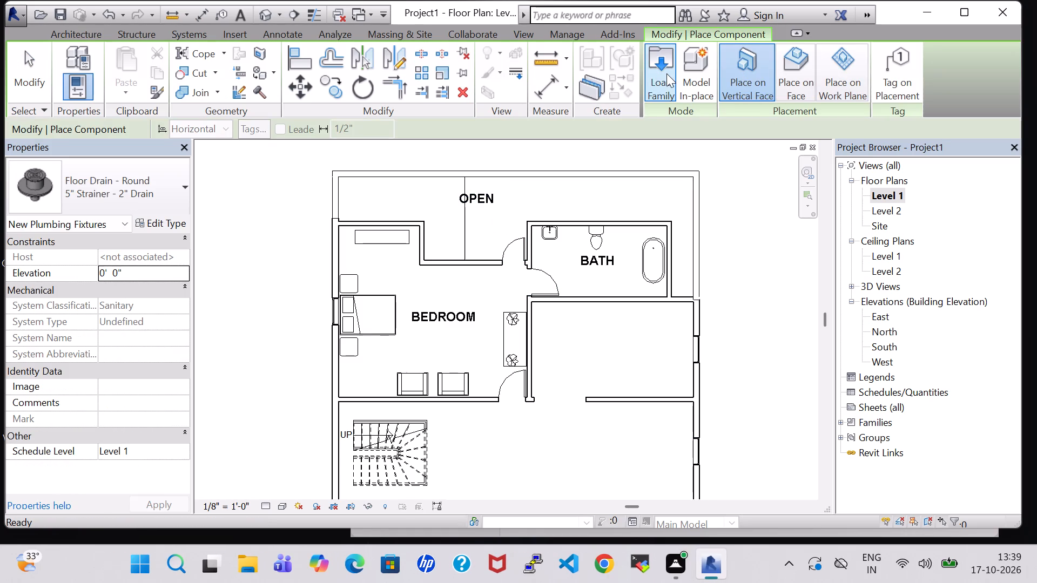
left_click(666, 73)
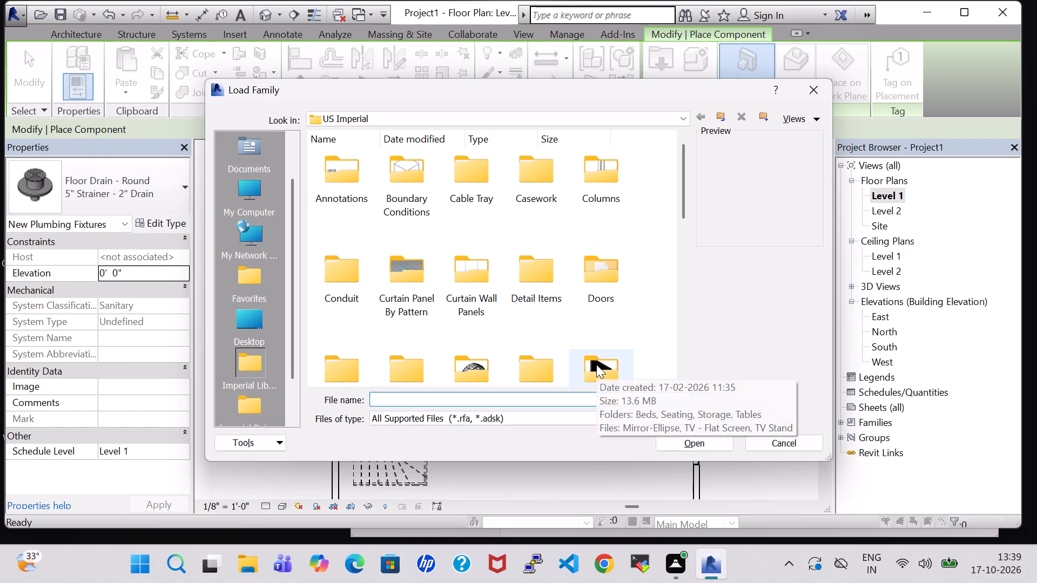
scroll(596, 364, "down", 1)
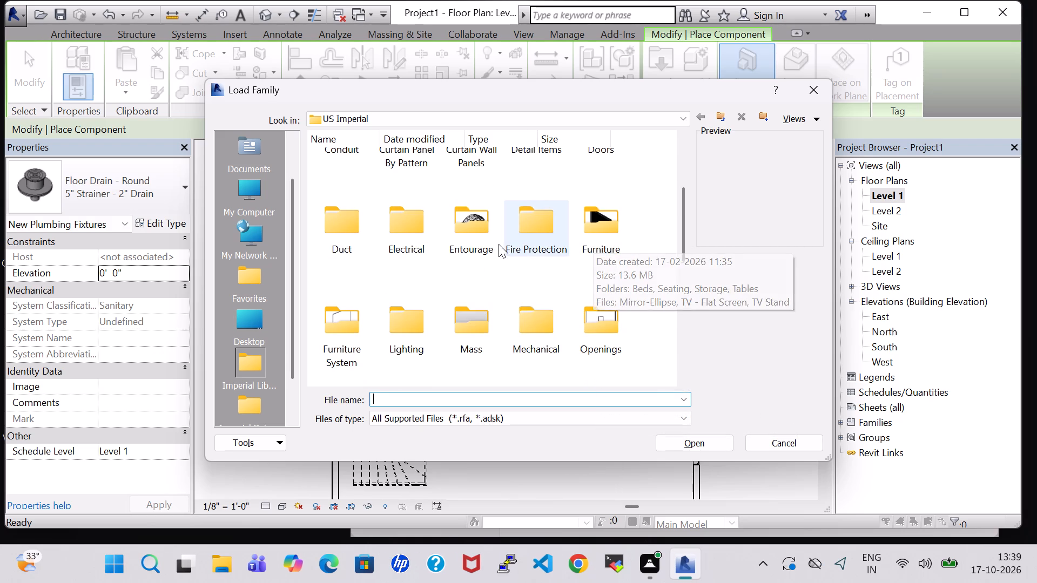
left_click(403, 328)
key("s")
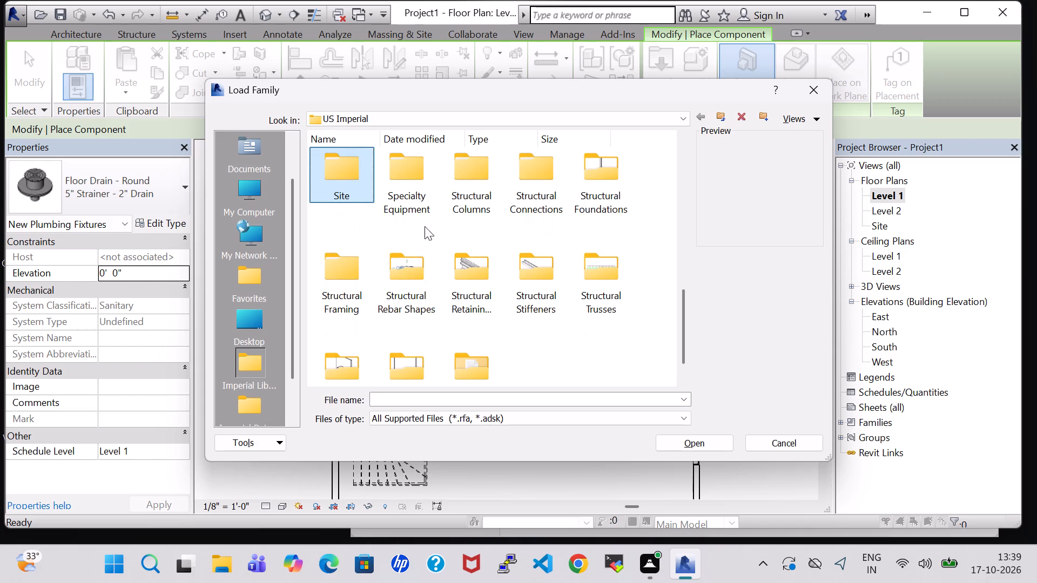
double_click(426, 185)
double_click(408, 179)
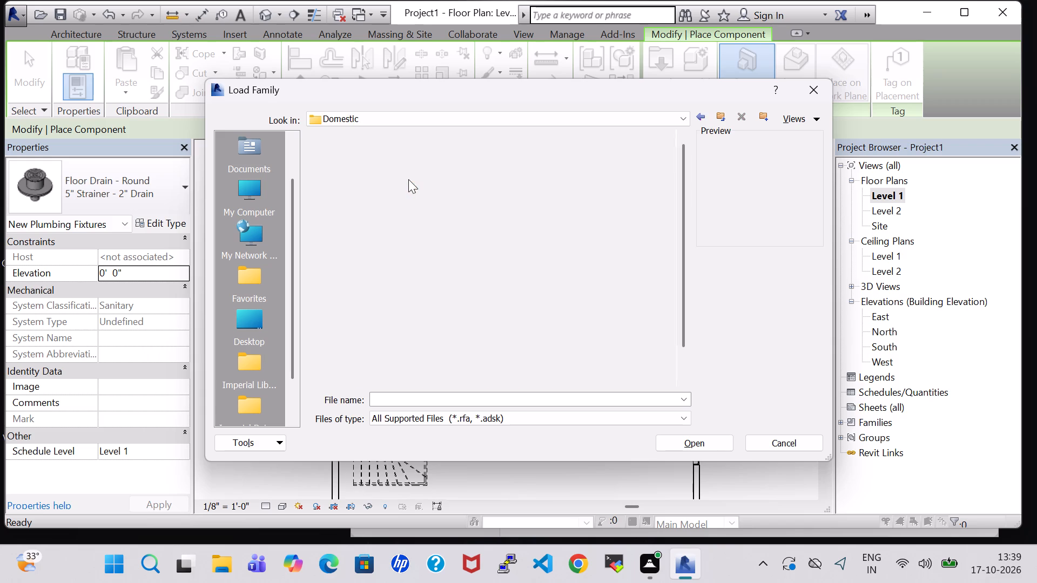
left_click(408, 179)
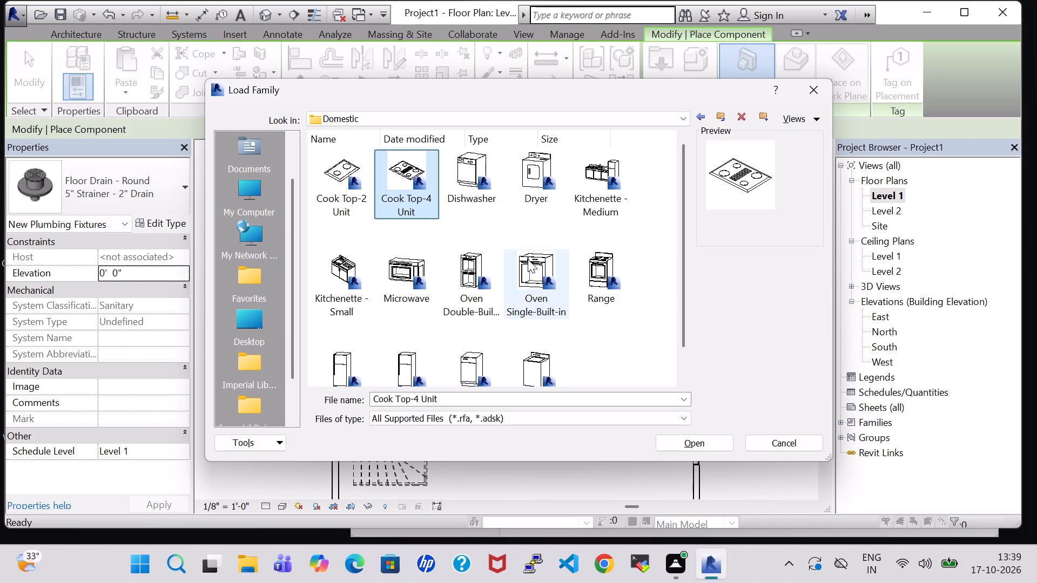
left_click(704, 439)
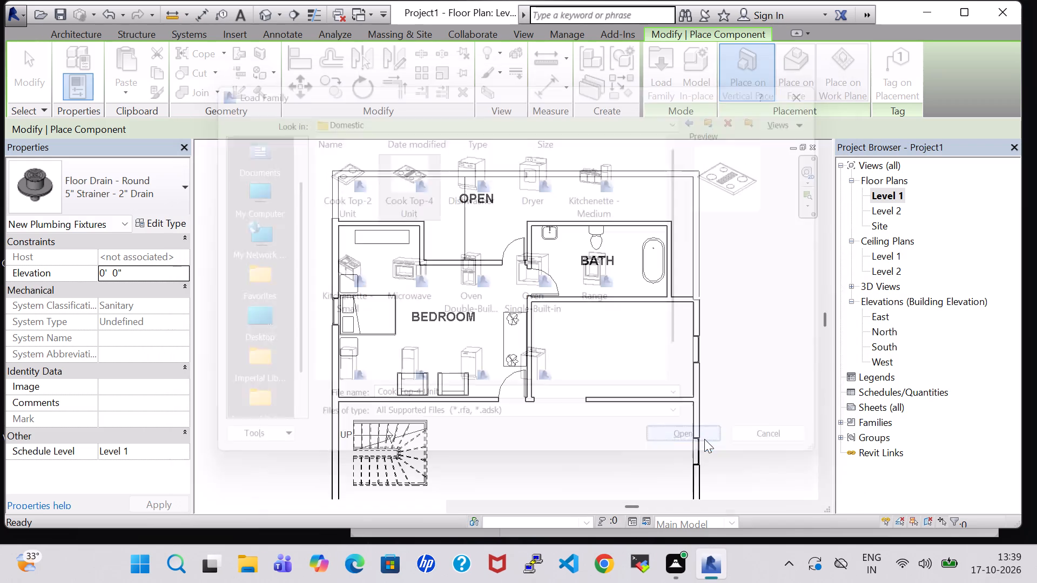
Place the 36" x 20" cooktop, turned parallel to the east wall, at the window in the room below BATH, about 1' 6" from the wall.
scroll(664, 356, "up", 4)
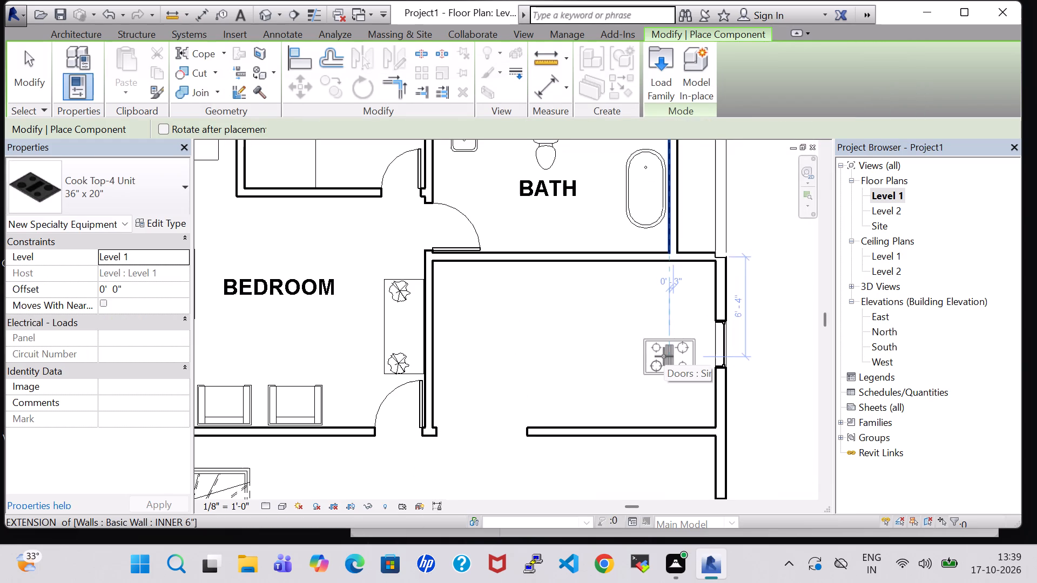
key("space")
key("space")
key("space")
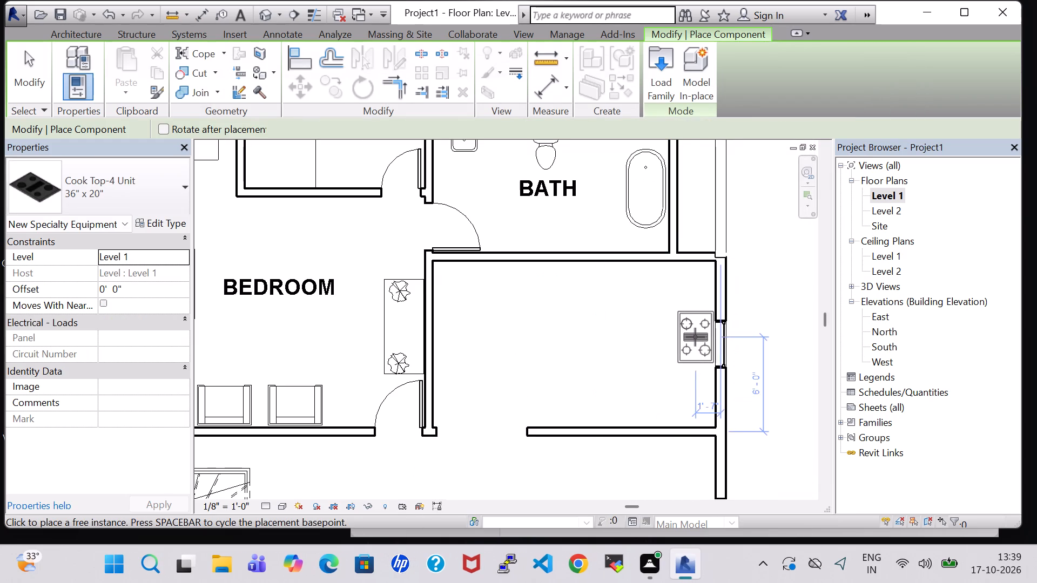
scroll(695, 343, "up", 6)
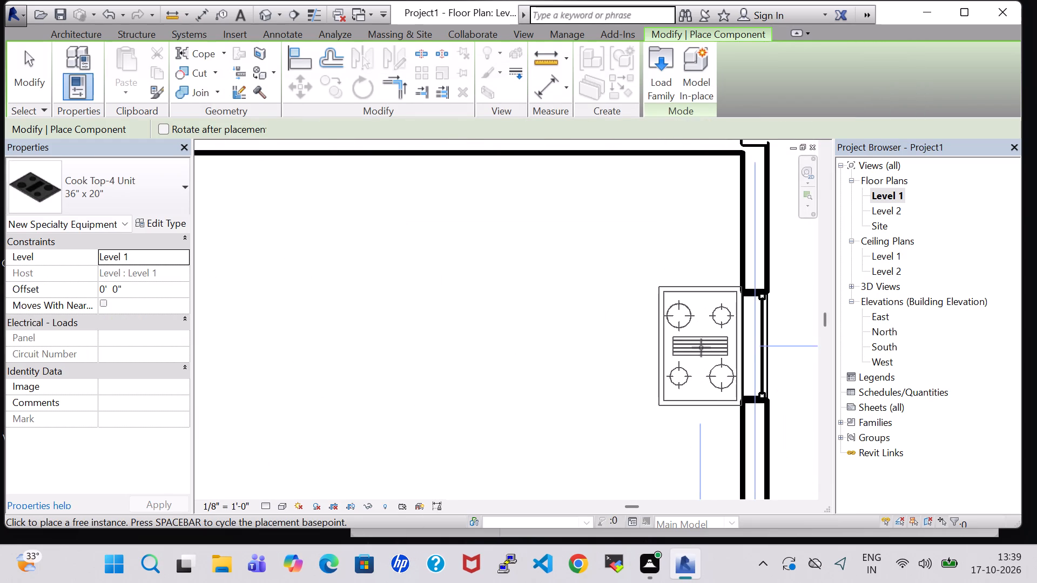
left_click(701, 350)
key("space")
key("space")
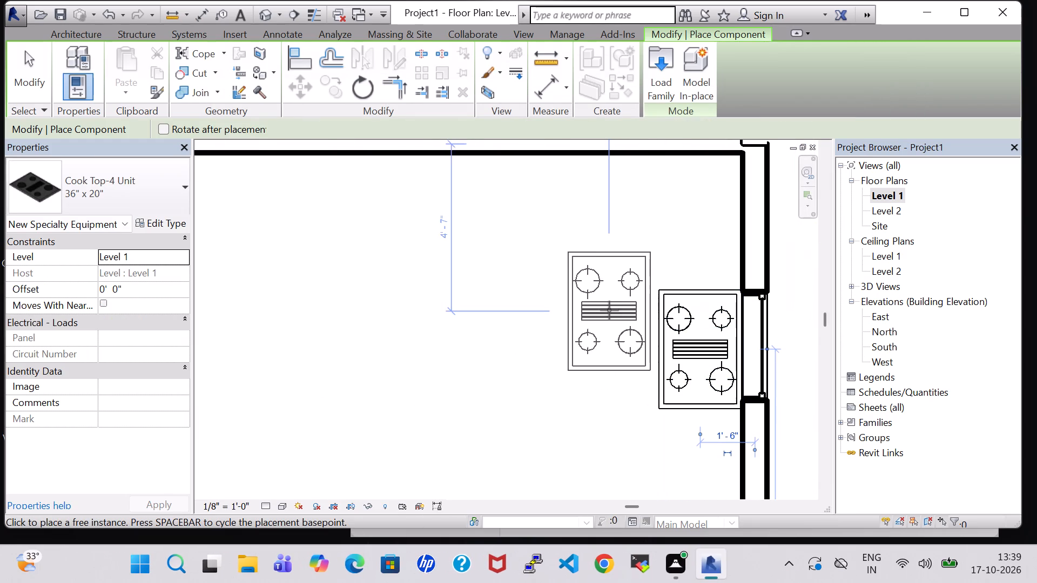
key("space")
scroll(609, 310, "down", 4)
key("Escape")
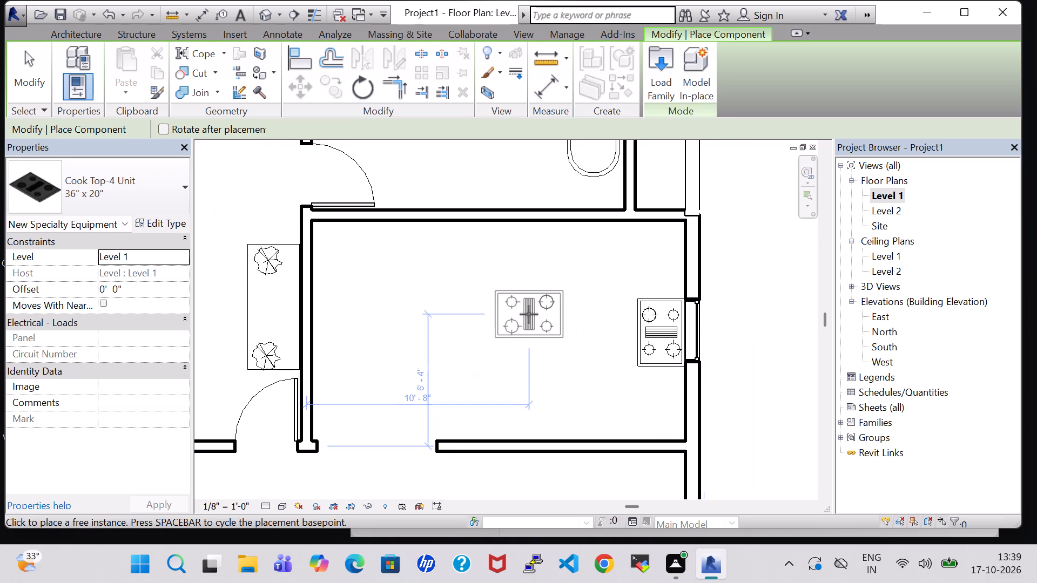
key("Escape")
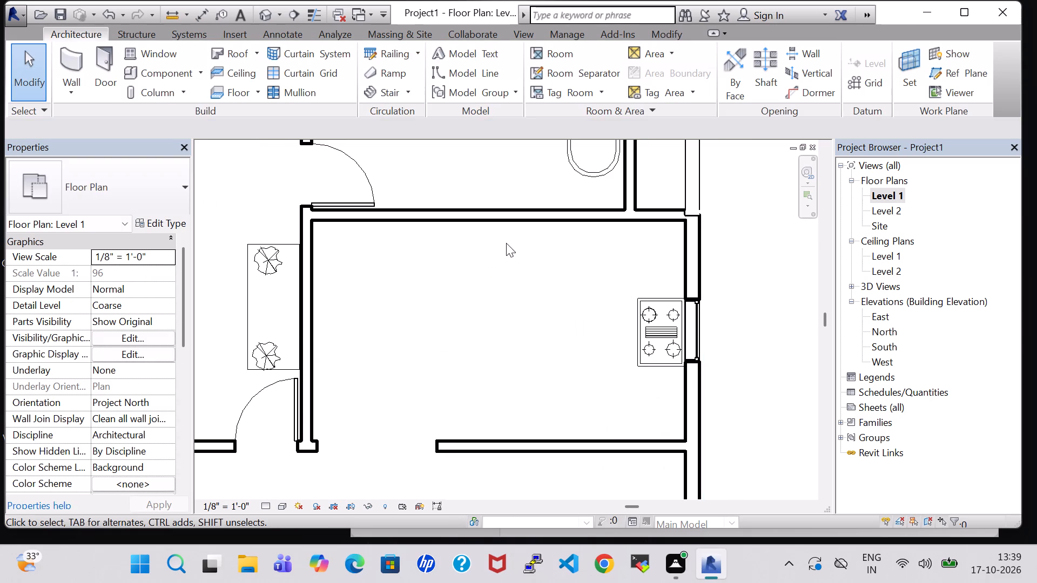
Load the Refrigerator family from the US Imperial Specialty Equipment > Domestic library.
left_click(161, 71)
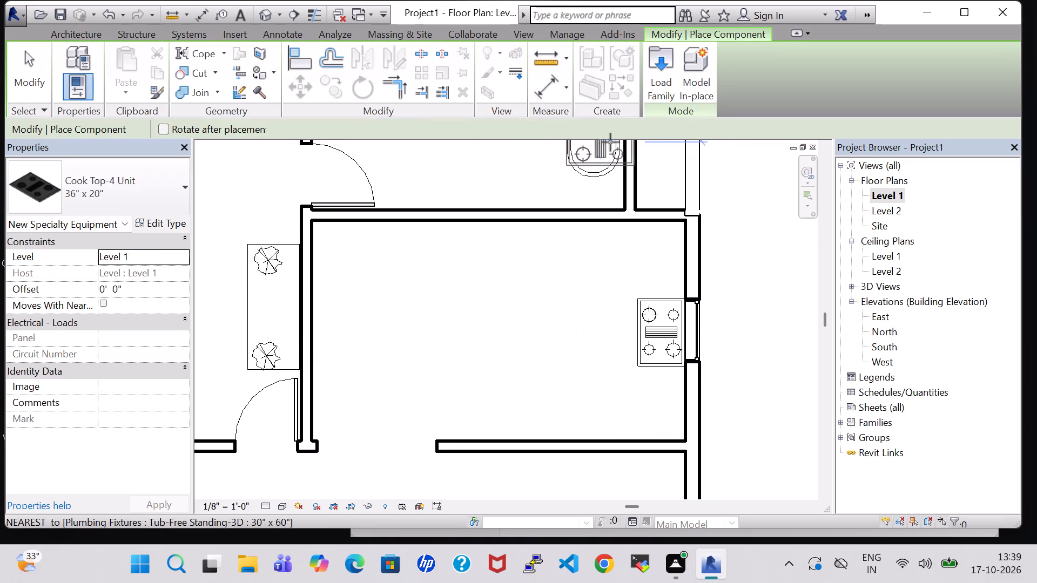
left_click(670, 76)
double_click(594, 354)
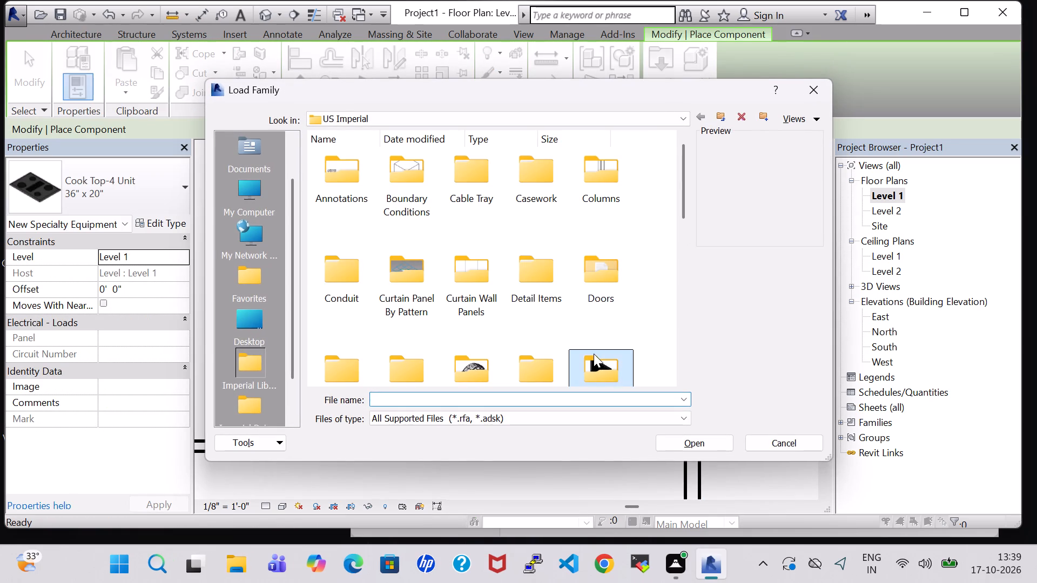
left_click(701, 120)
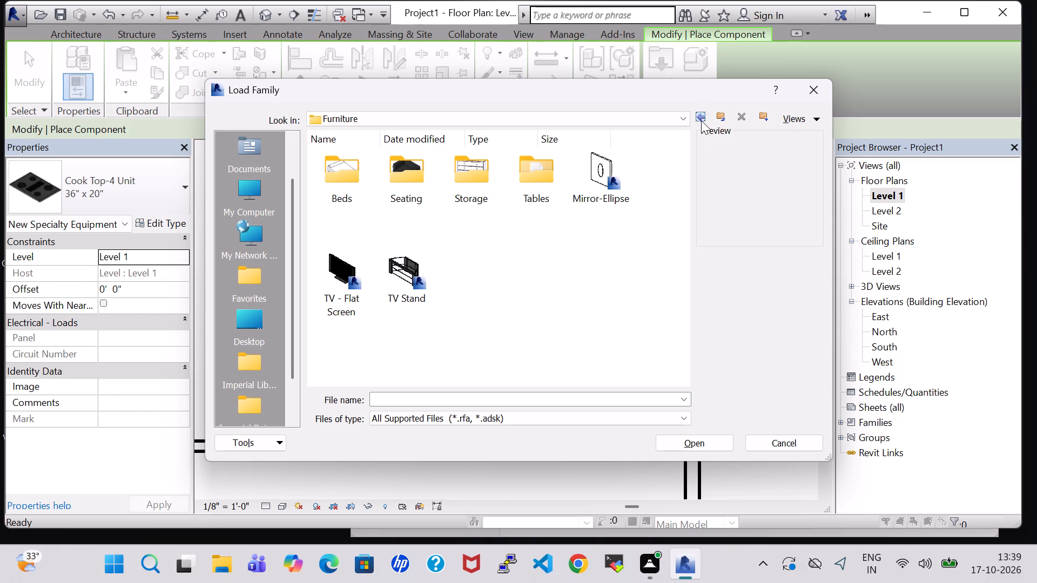
left_click(489, 286)
key("s")
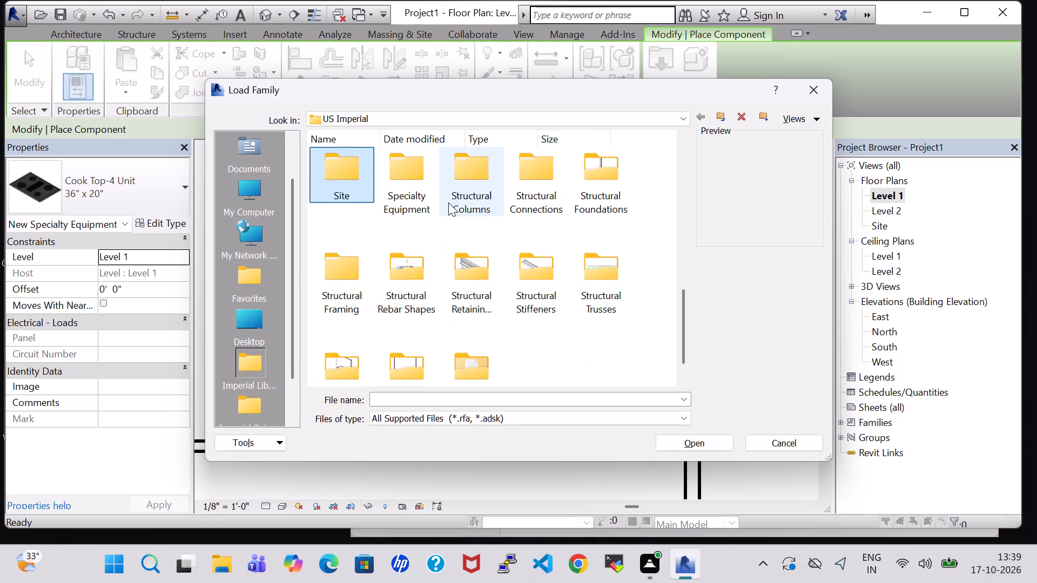
double_click(401, 178)
double_click(402, 184)
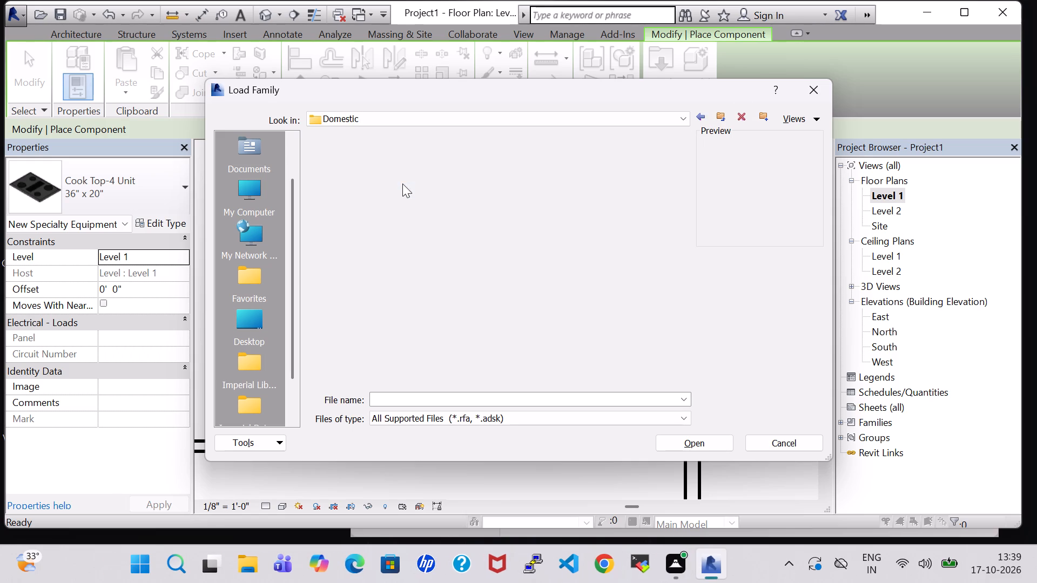
scroll(510, 208, "down", 1)
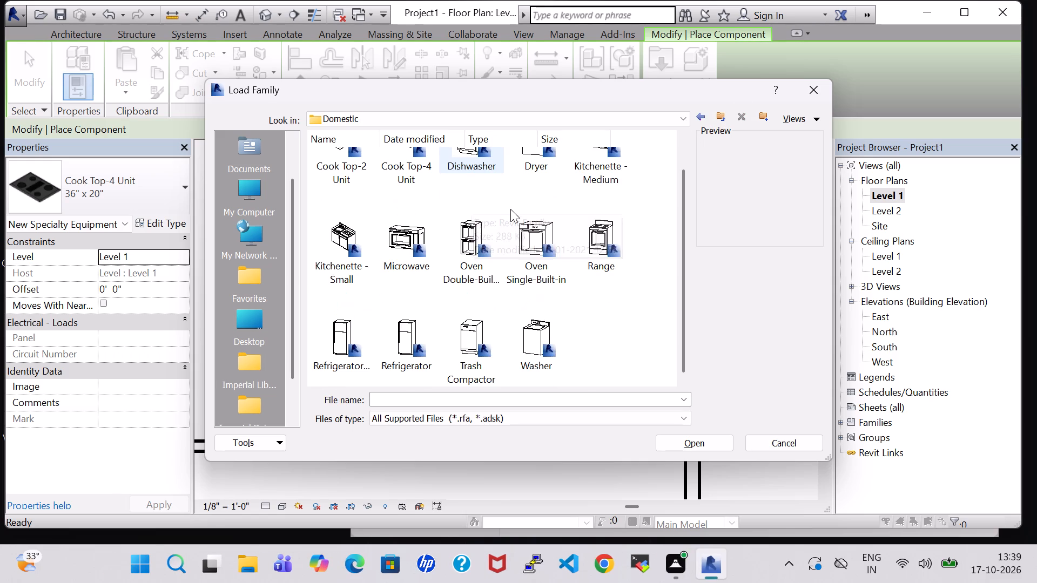
scroll(369, 256, "up", 1)
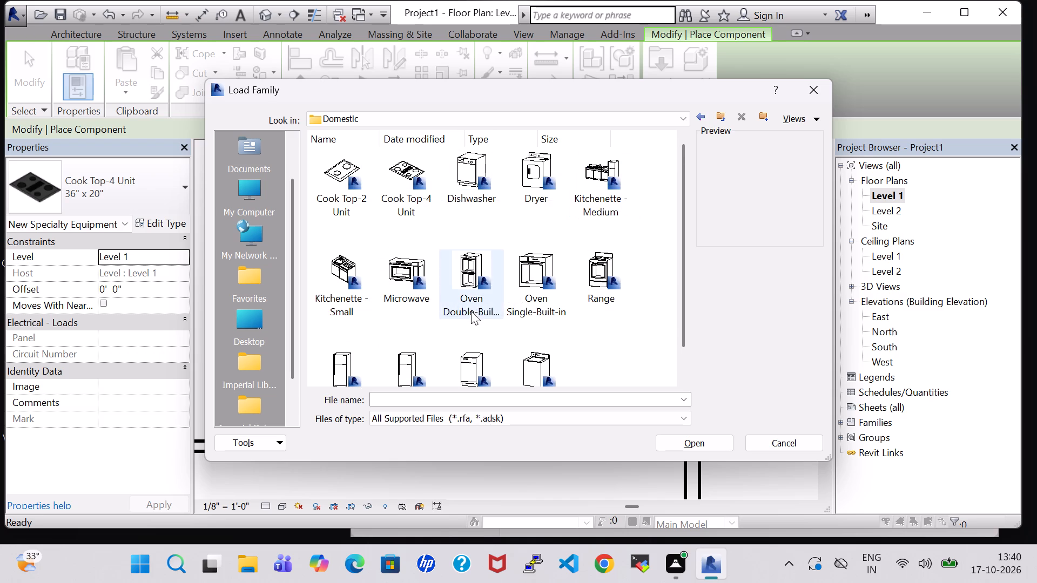
scroll(471, 311, "down", 1)
left_click(391, 329)
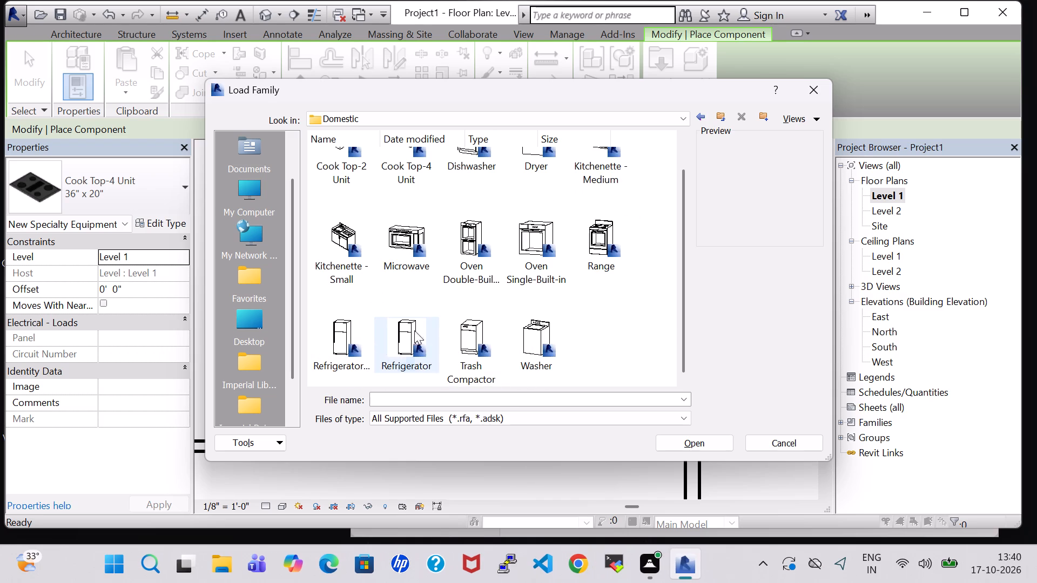
left_click(691, 441)
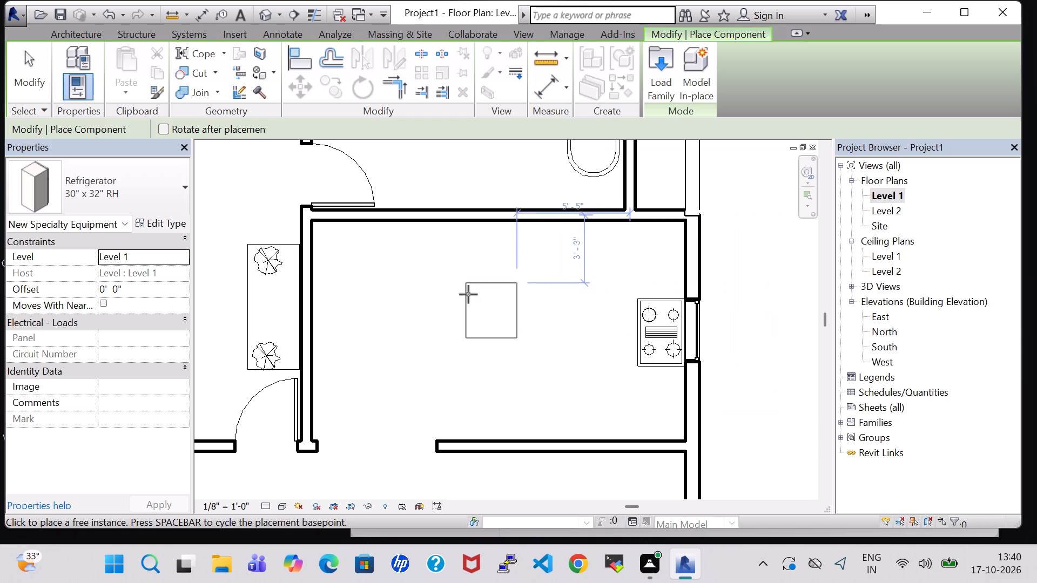
Place the 30" x 32" RH refrigerator near the kitchen's west wall, about 4' 11" below the north wall.
left_click(347, 344)
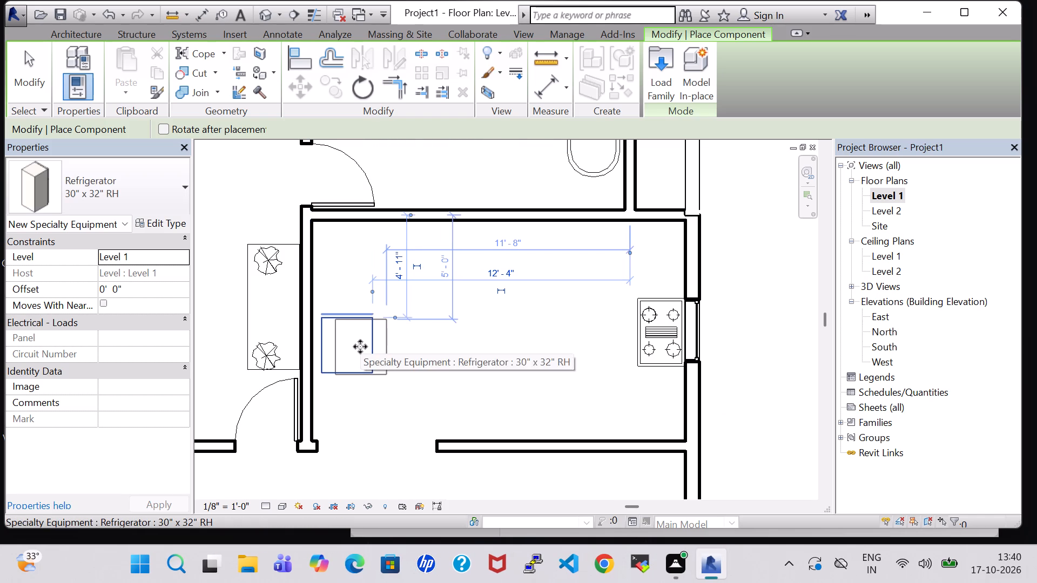
key("space")
key("Escape")
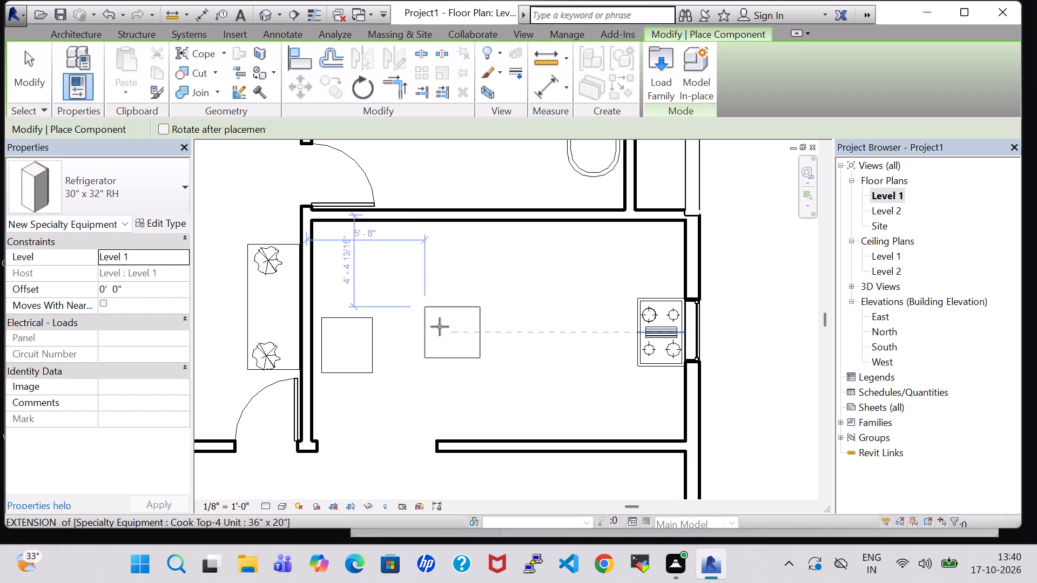
key("Escape")
Rotate the refrigerator 90 degrees counterclockwise in place.
left_click(358, 321)
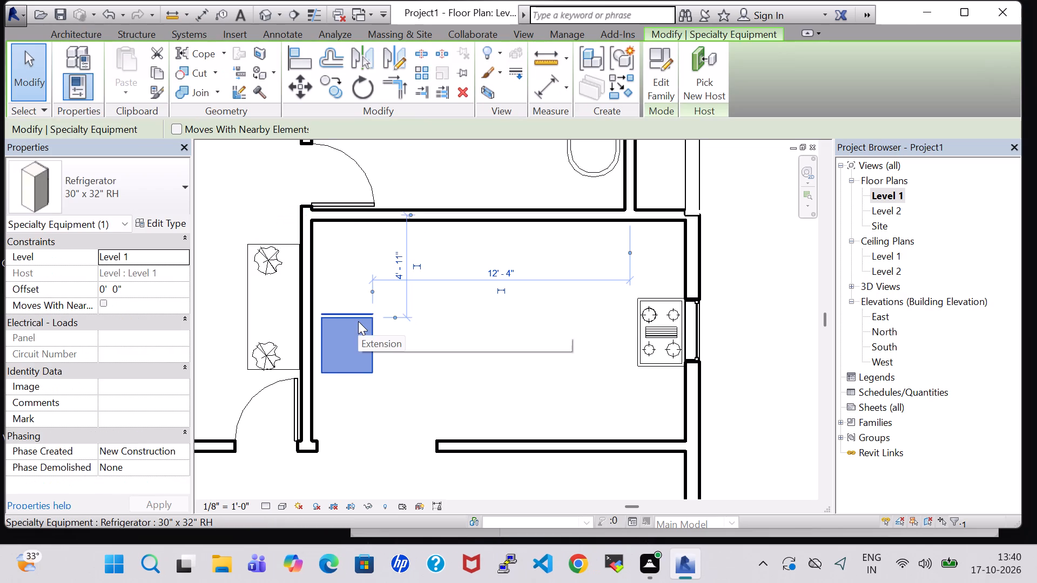
key("space")
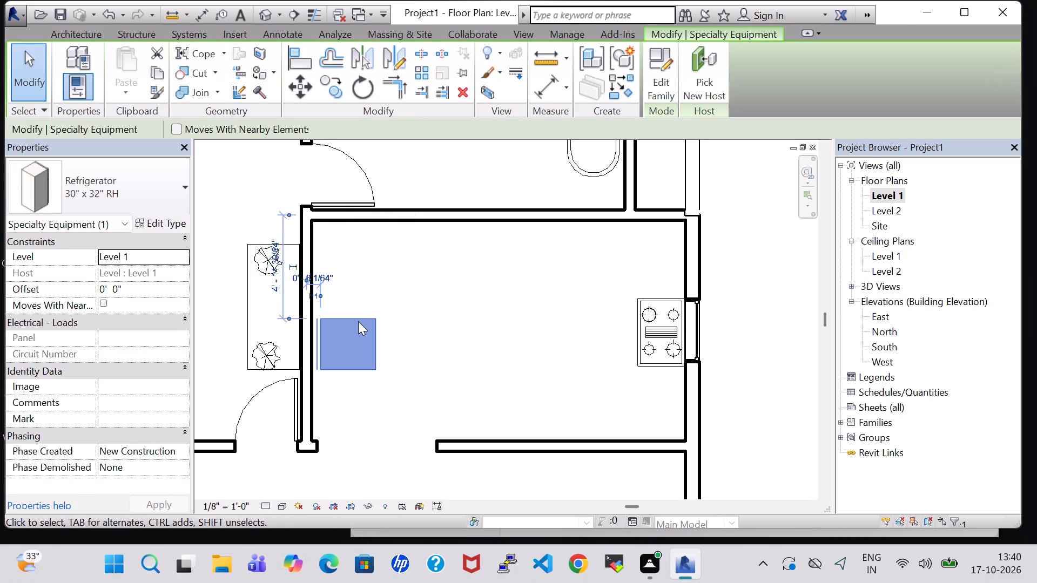
key("Left")
key("Right")
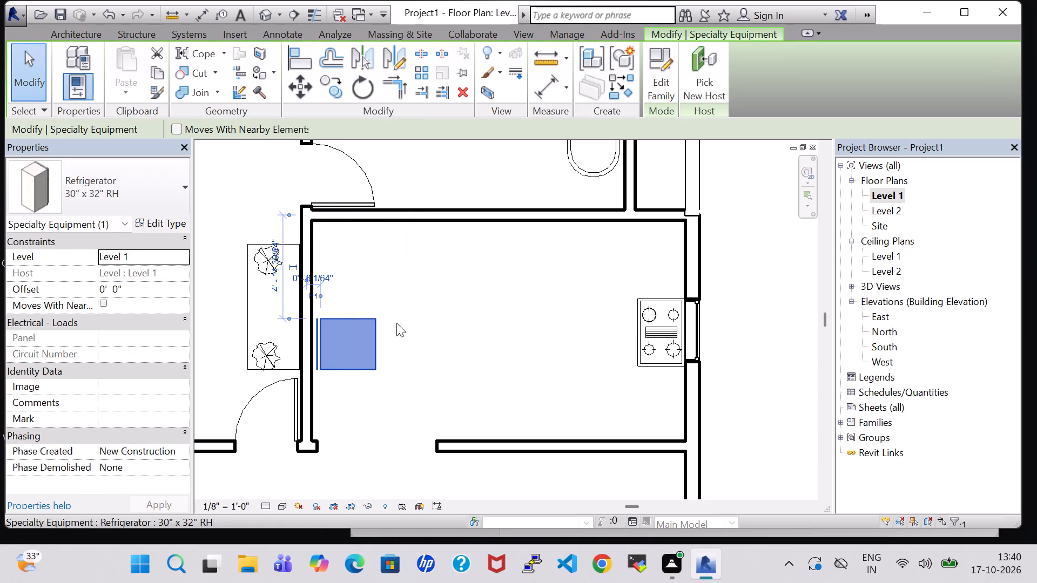
left_click(404, 323)
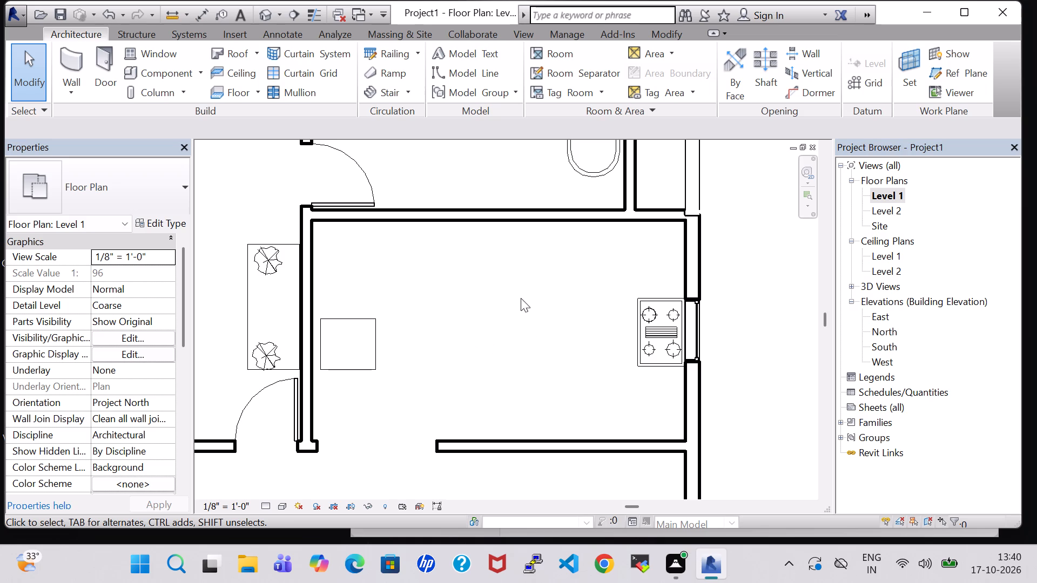
Load the Sink Kitchen-Double family from the US Imperial Plumbing > Architectural > Fixtures > Sinks library.
left_click(160, 76)
left_click(657, 63)
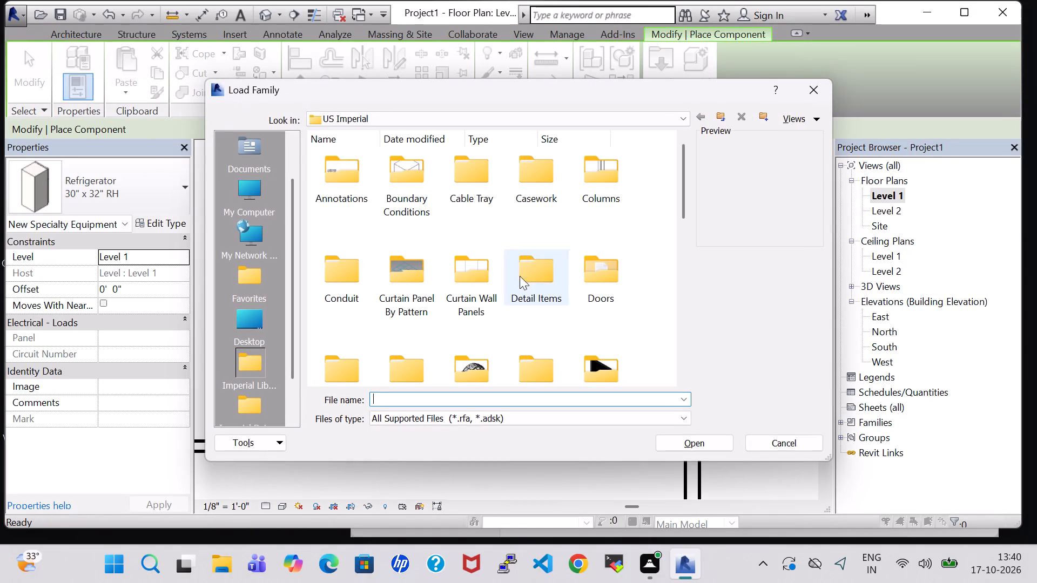
left_click(542, 283)
key("p")
double_click(449, 186)
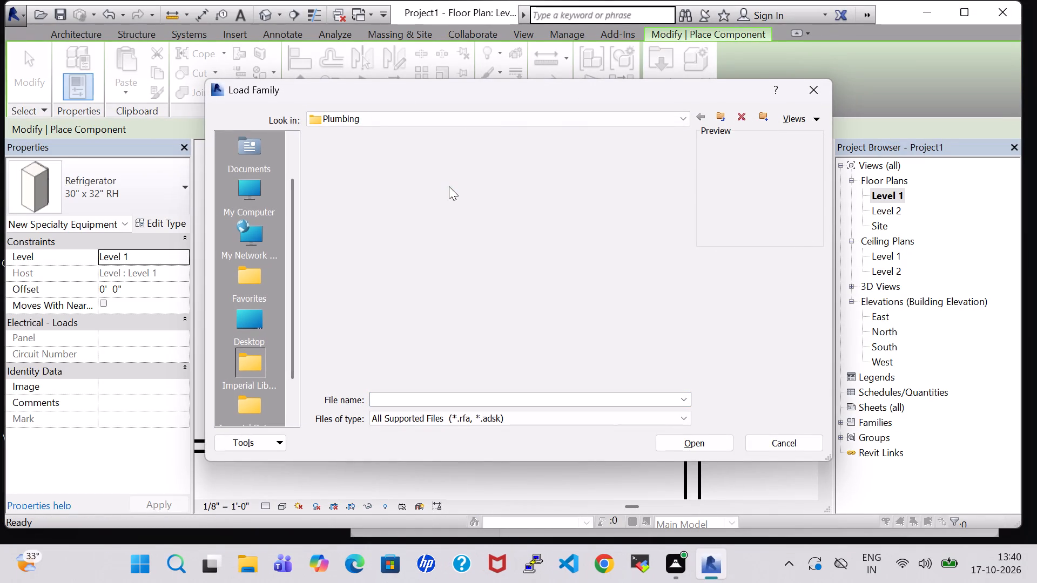
double_click(358, 178)
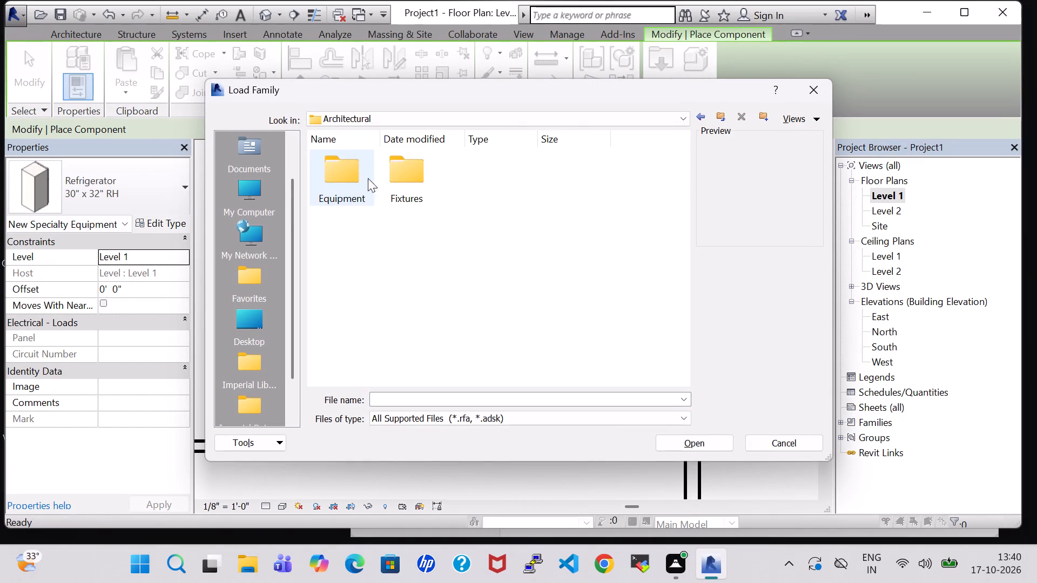
double_click(387, 179)
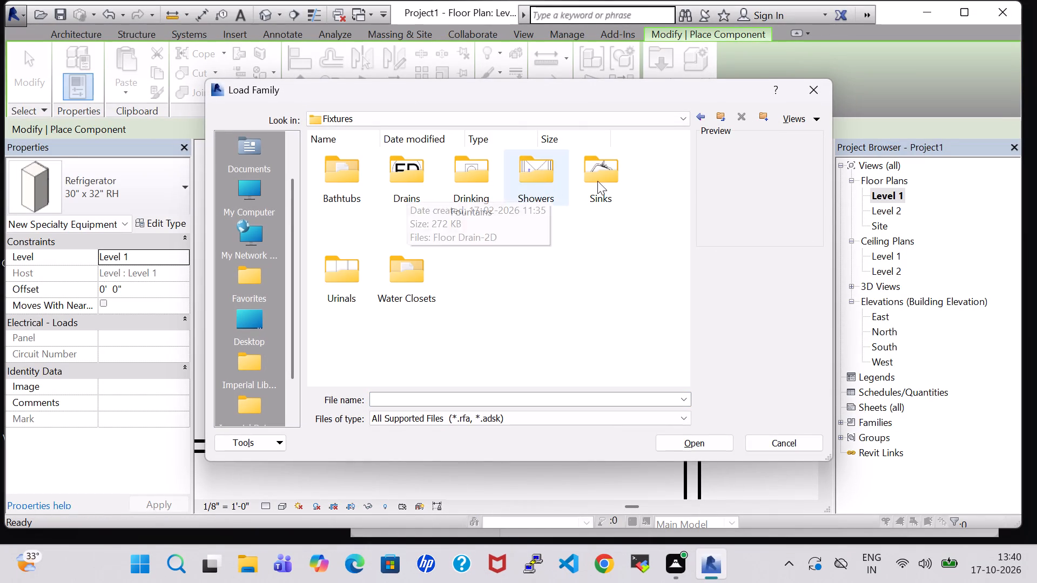
double_click(604, 181)
left_click(335, 167)
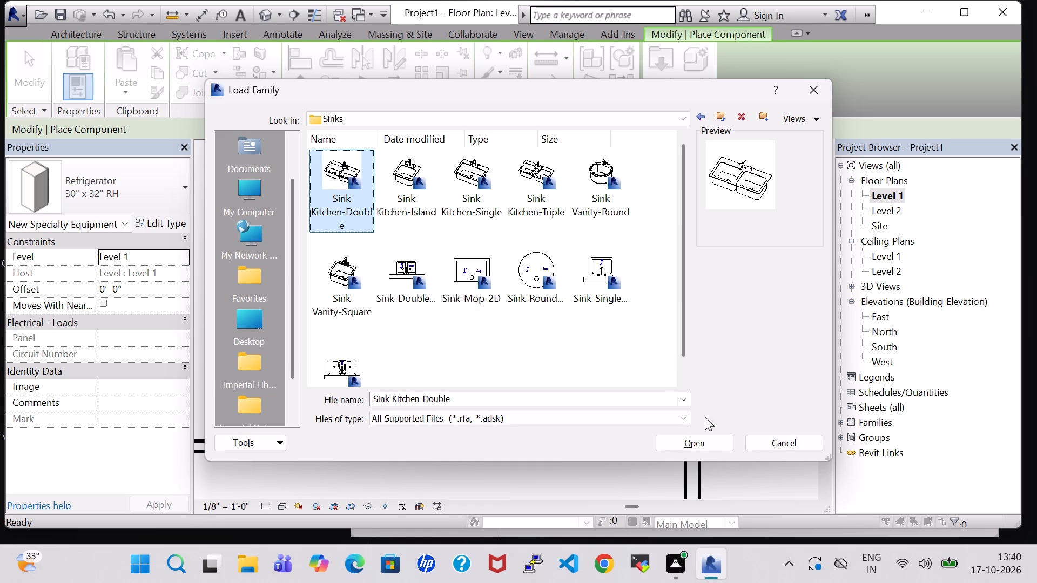
left_click(722, 437)
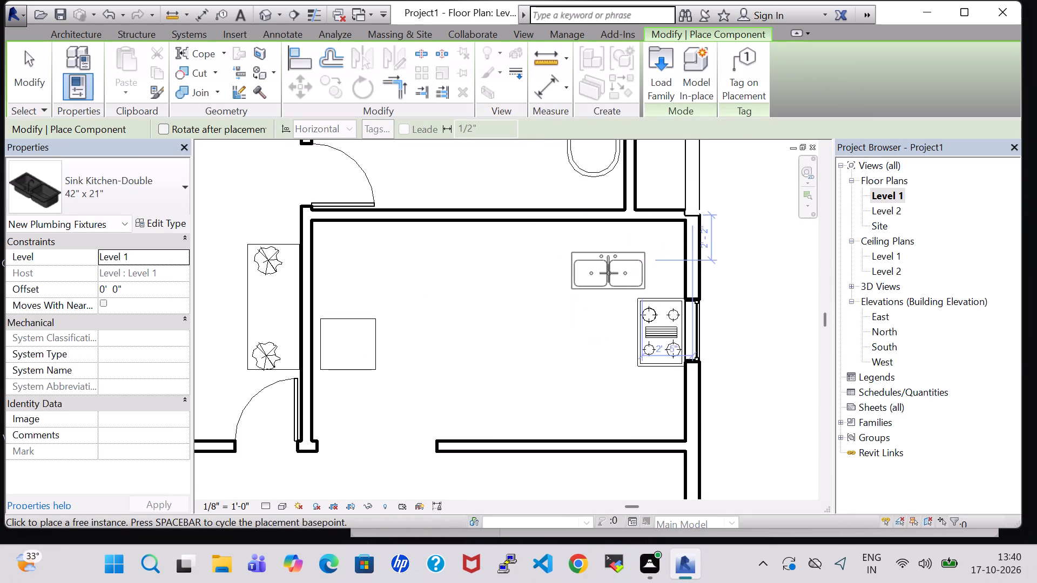
Place the 42" x 21" double kitchen sink, turned with its faucet toward the east wall, just north of the cooktop.
key("space")
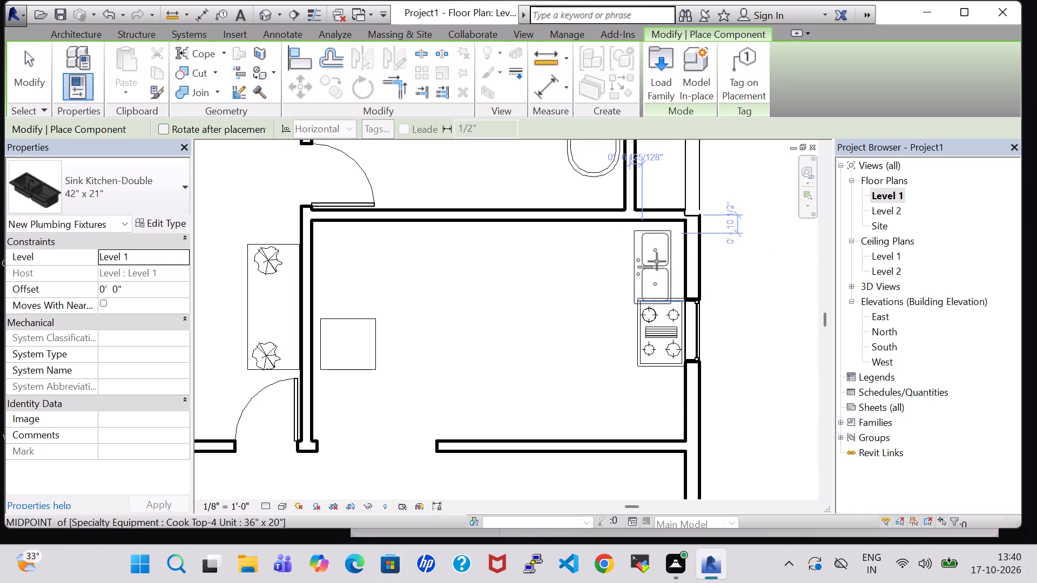
key("space")
key("space")
scroll(663, 257, "up", 4)
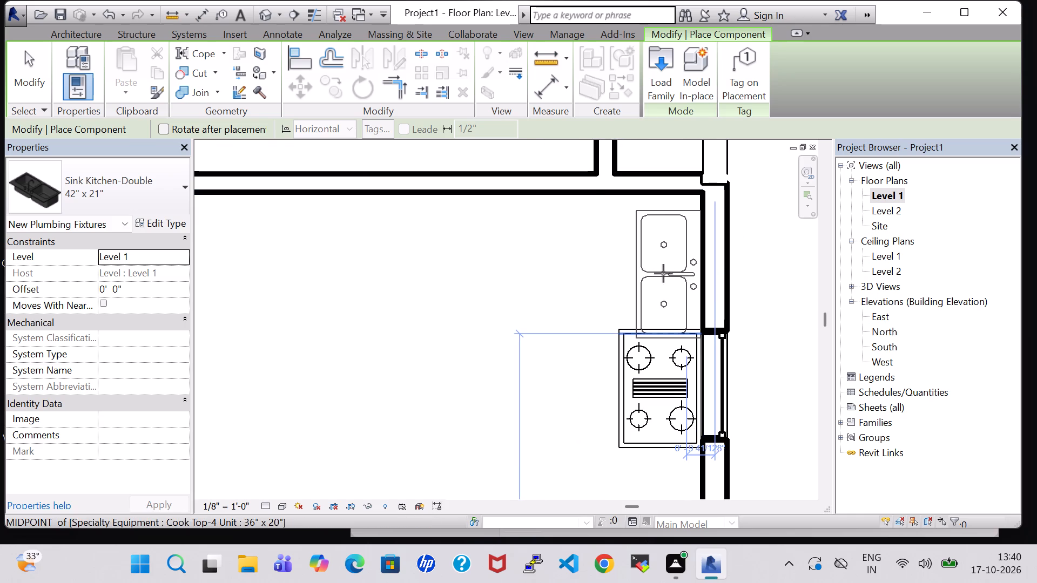
left_click(663, 273)
key("Escape")
key("Escape")
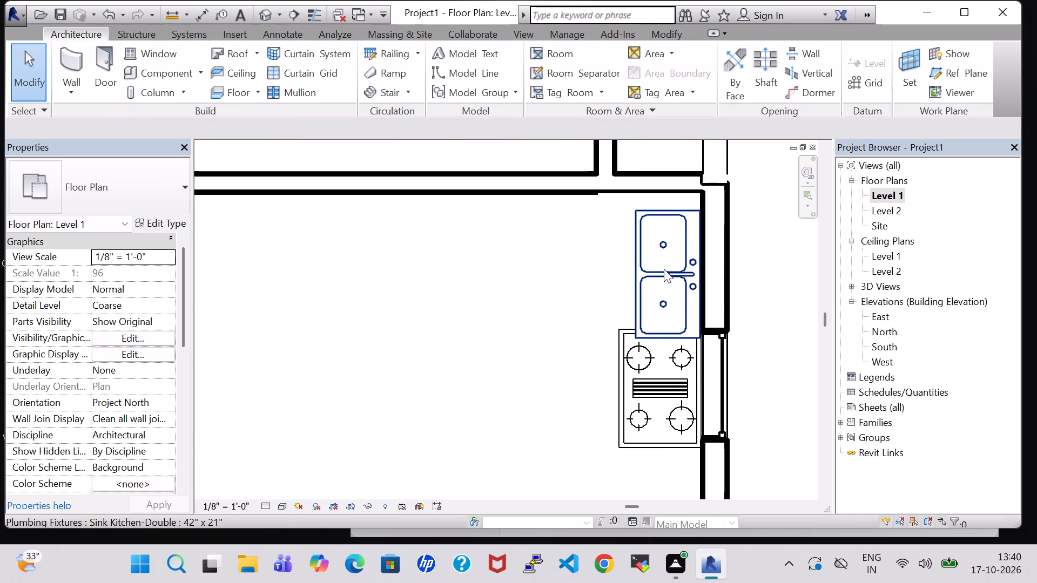
Nudge the four-unit cooktop south along the kitchen's east wall to leave a gap between it and the double sink.
left_click(669, 368)
key("Down")
key("Down")
key("Down")
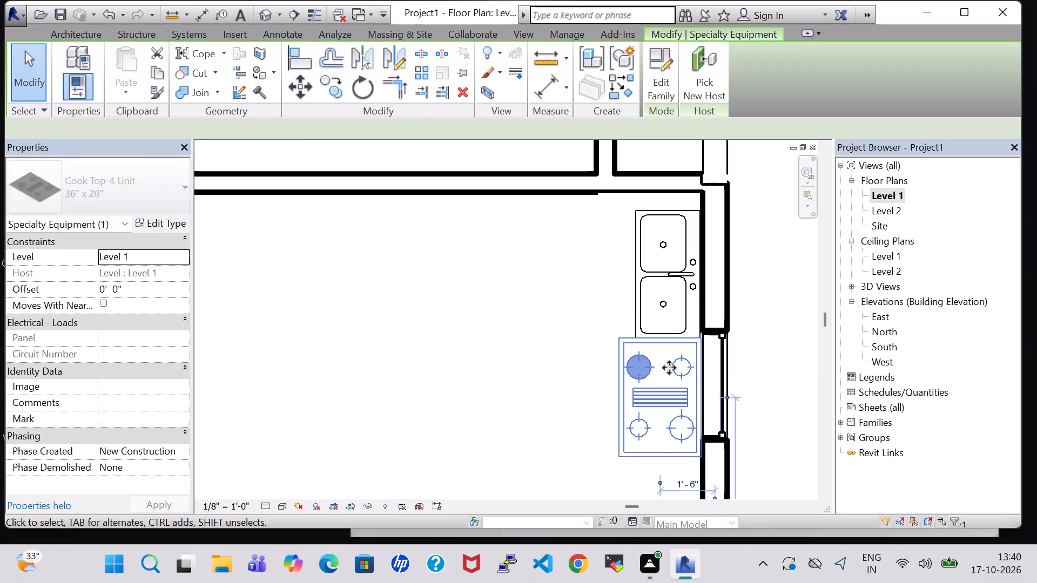
key("Down")
key("Down")
key("Down")
key("Down")
key("Down")
key("Down")
key("Down")
key("Down")
key("Down")
key("Down")
key("Down")
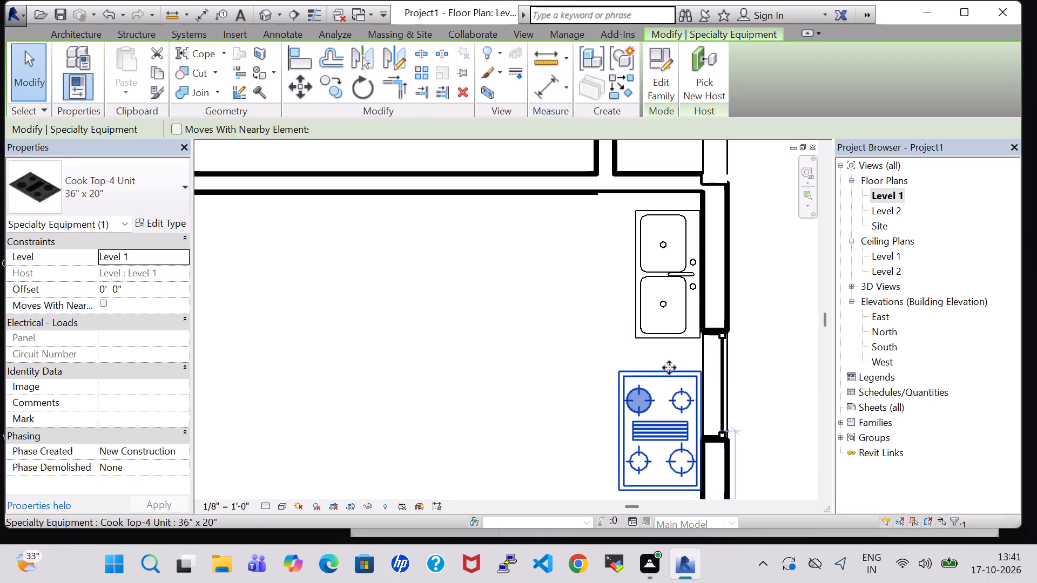
key("Down")
key("Down")
key("Down")
left_click(771, 321)
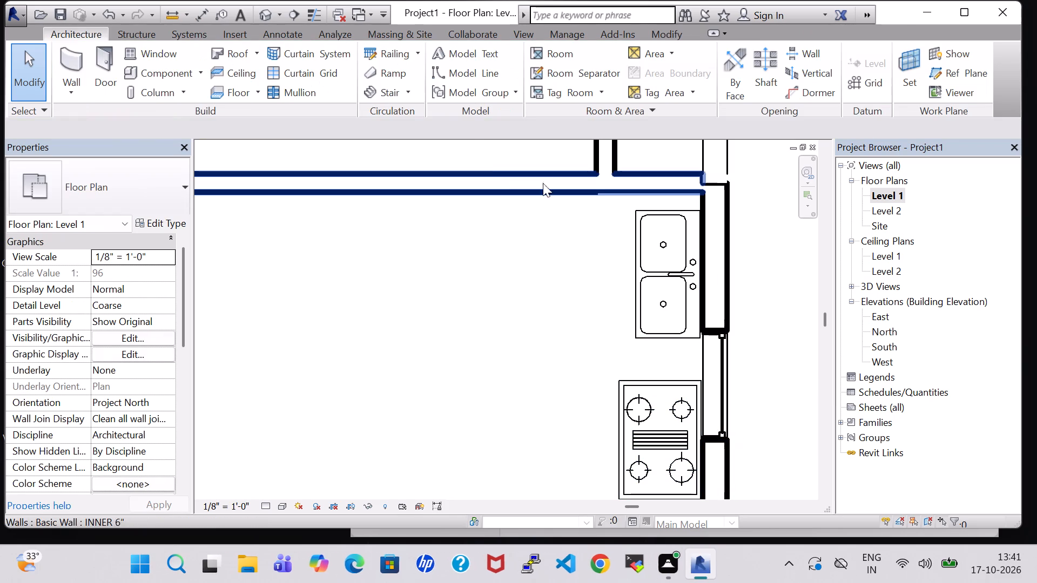
In the 3D view, nudge the double kitchen sink slightly away from the east wall.
left_click(266, 16)
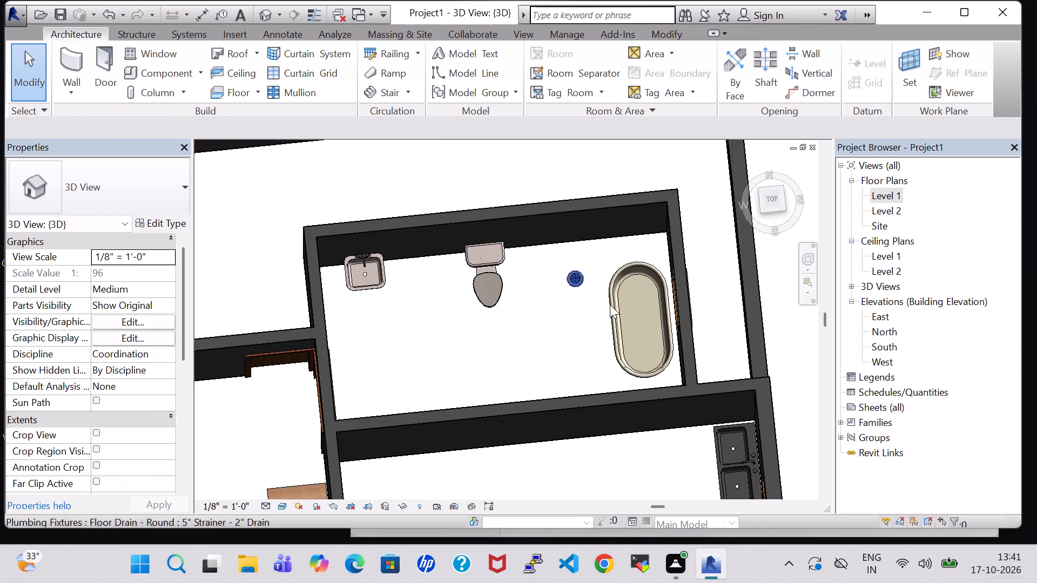
scroll(542, 339, "down", 2)
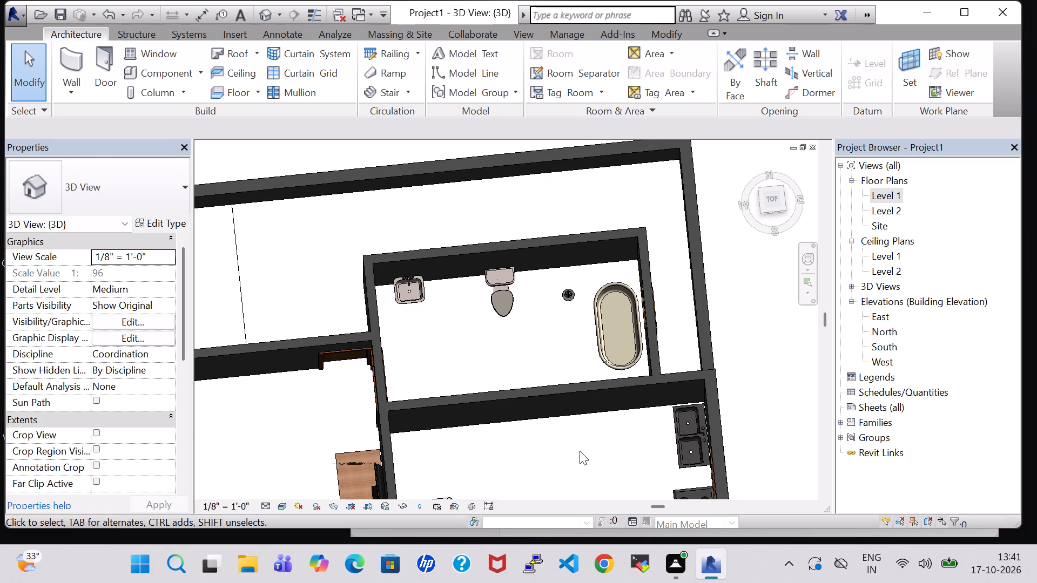
middle_click_drag(580, 452, 638, 347, "shift")
middle_click_drag(688, 387, 674, 365)
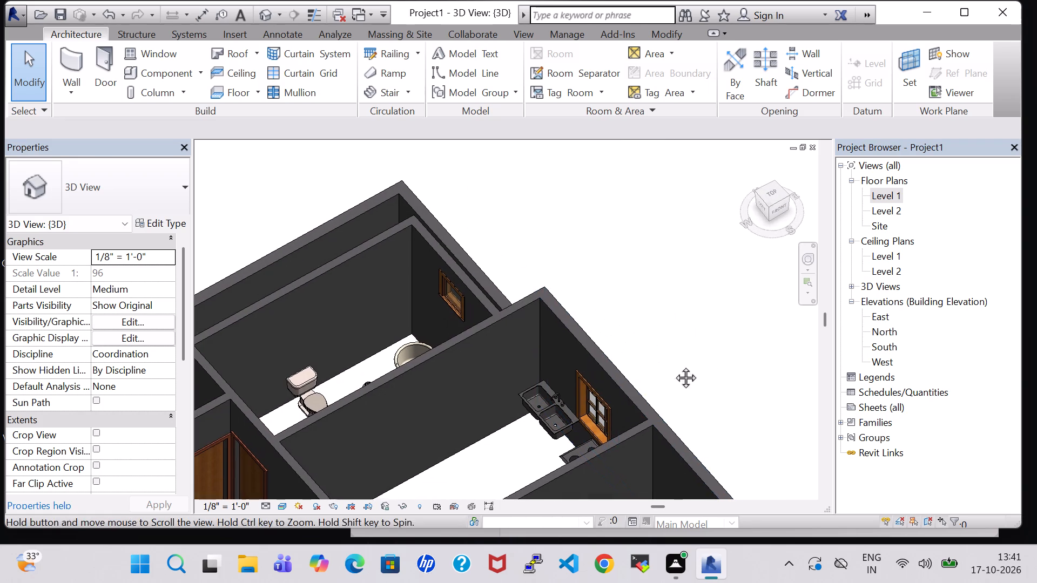
middle_click_drag(674, 365, 762, 199)
middle_click_drag(547, 286, 602, 262, "shift")
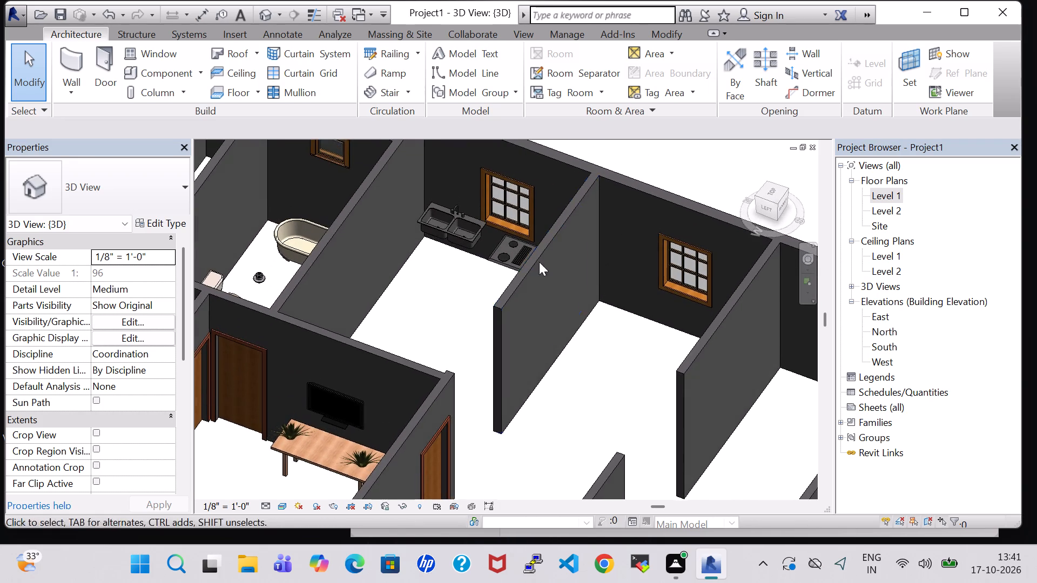
scroll(459, 289, "up", 3)
middle_click_drag(416, 306, 478, 265, "shift")
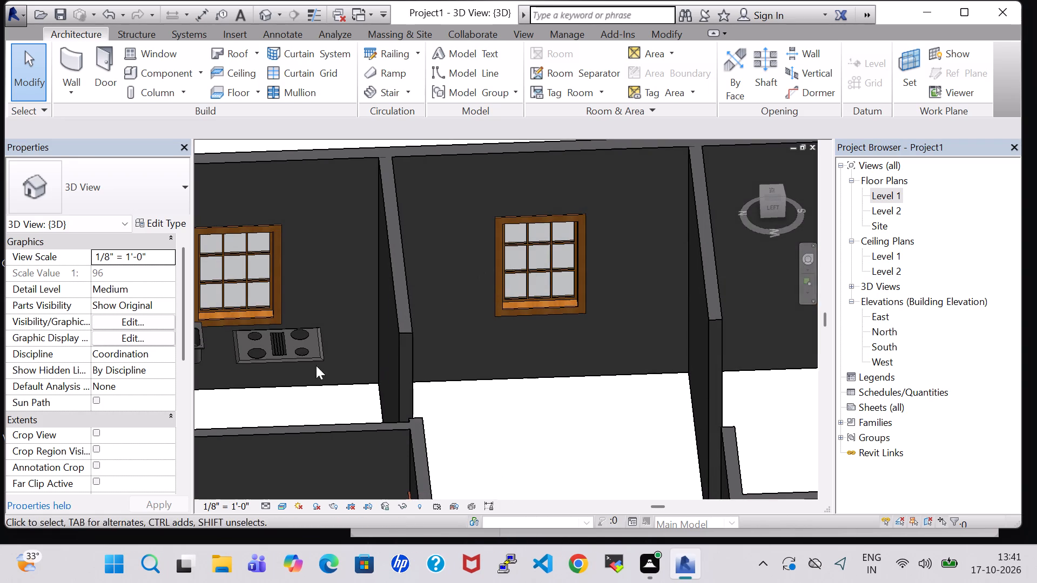
scroll(277, 390, "up", 1)
middle_click_drag(277, 390, 486, 334)
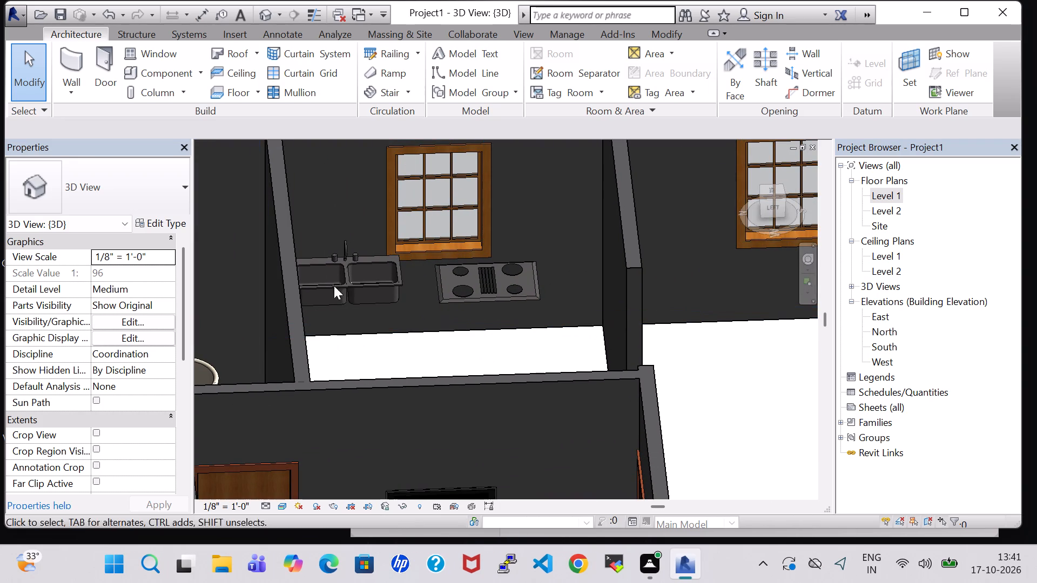
left_click(363, 300)
key("Down")
key("Down")
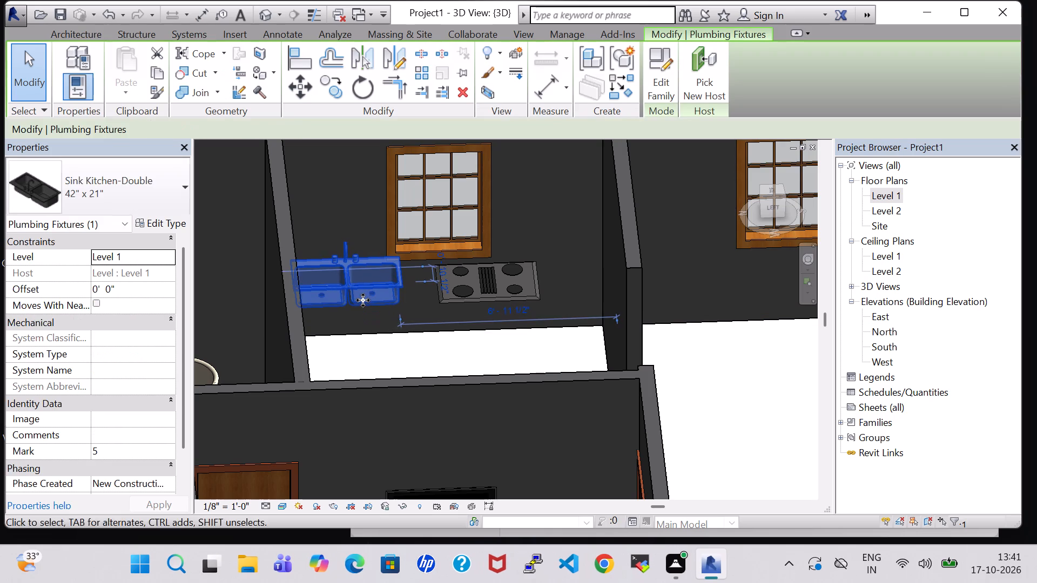
key("Down")
key("Down")
key("Down")
key("Down")
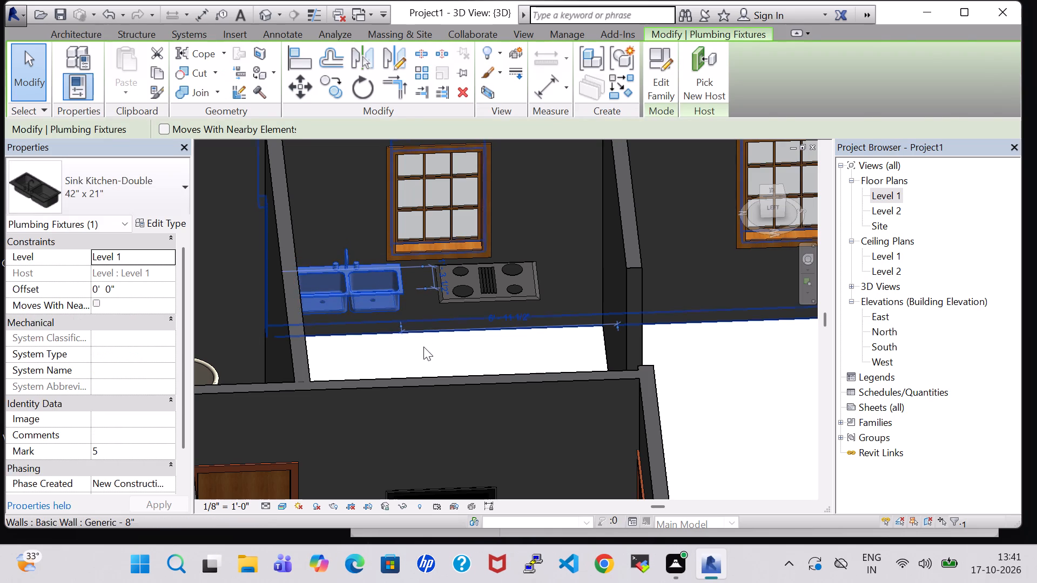
left_click(423, 349)
Examine the kitchen's sink, cooktop and refrigerator from several angles in the 3D view.
middle_click_drag(477, 352, 424, 349)
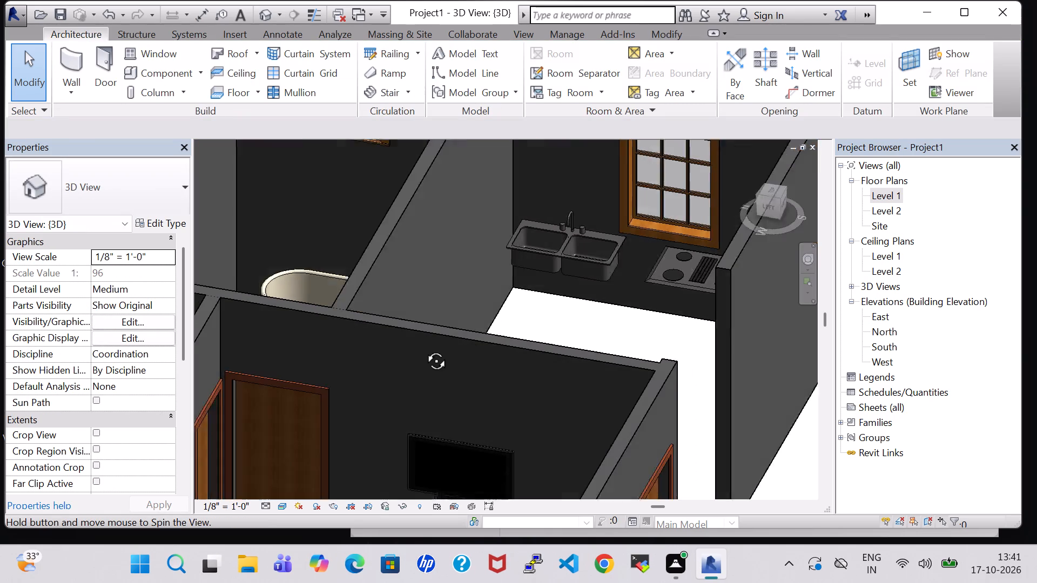
middle_click_drag(424, 349, 447, 328)
middle_click_drag(779, 390, 695, 416, "shift")
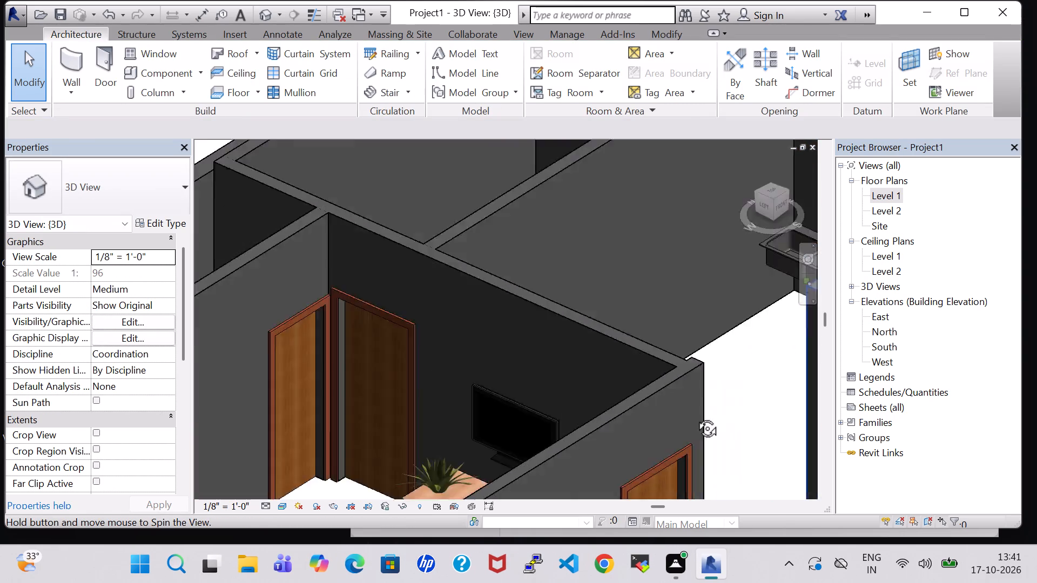
middle_click_drag(695, 416, 616, 418, "shift")
middle_click_drag(756, 418, 464, 321)
middle_click_drag(621, 381, 635, 417, "shift")
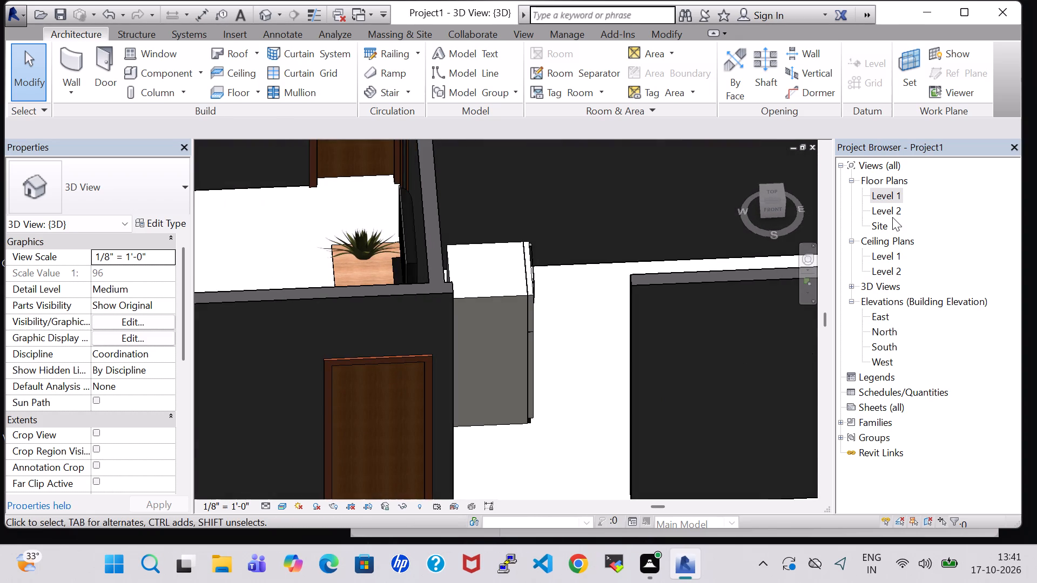
Return to the Level 1 floor plan and load the Table-Dining Round w Chairs family from US Imperial Furniture > Tables.
double_click(878, 191)
scroll(599, 275, "down", 2)
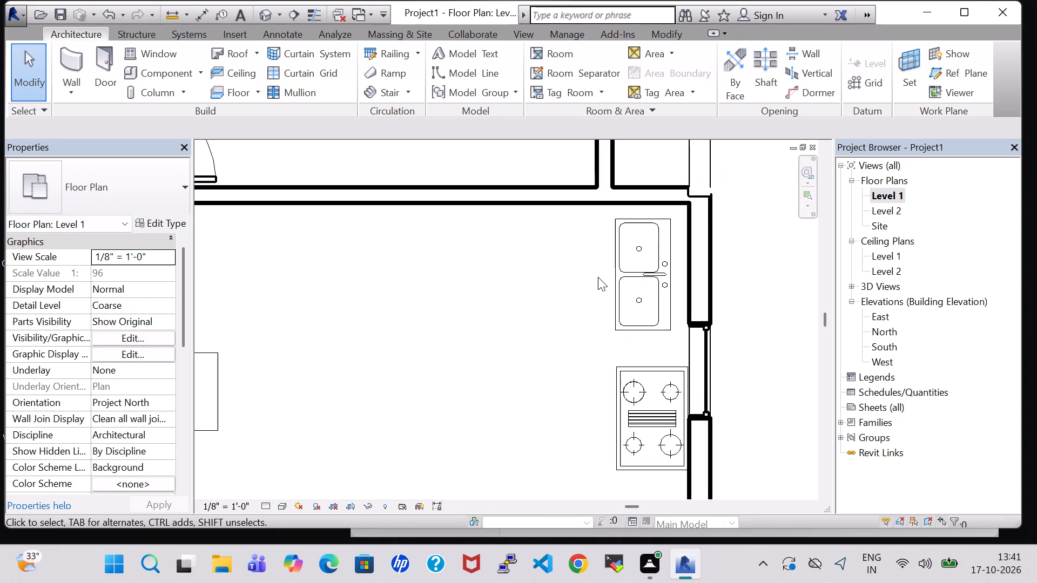
scroll(598, 277, "down", 5)
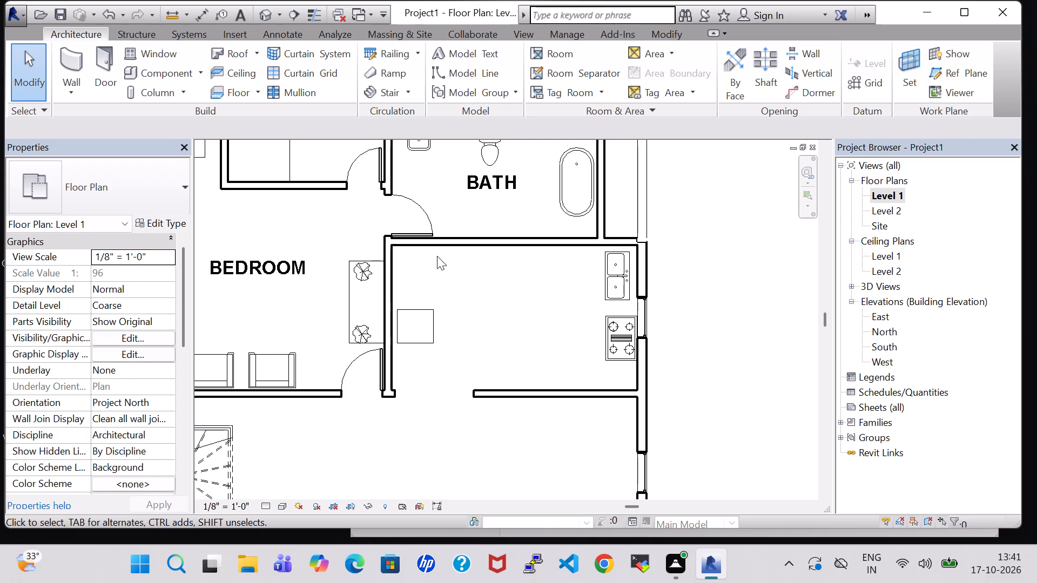
scroll(439, 261, "down", 3)
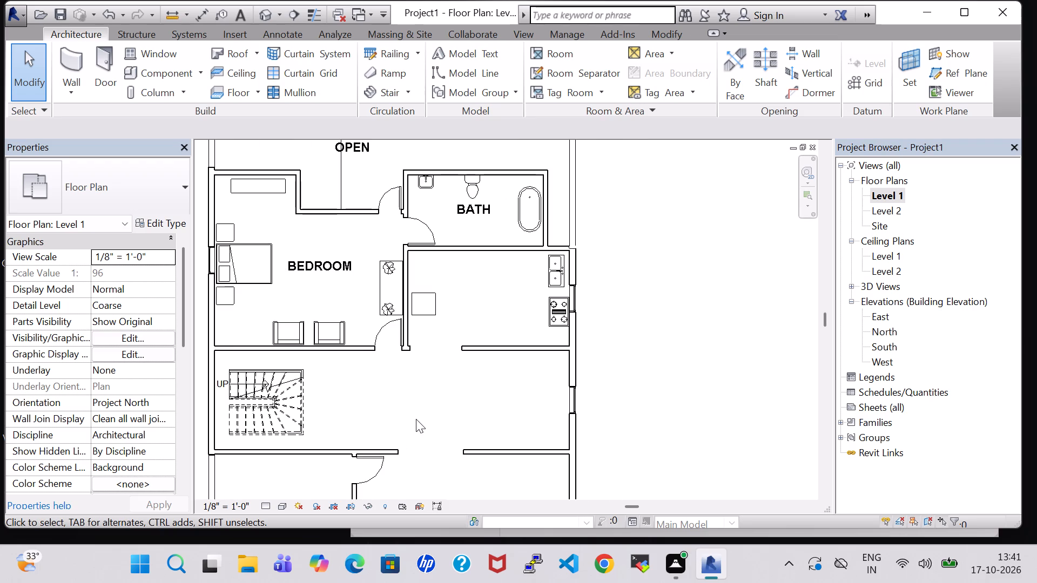
middle_click_drag(416, 419, 461, 357)
left_click(152, 78)
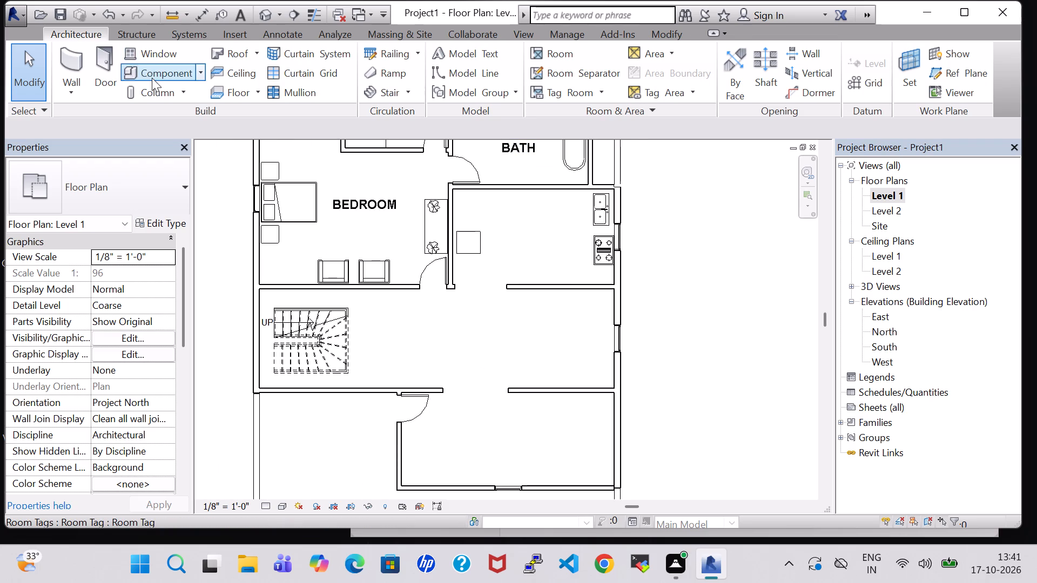
left_click(661, 72)
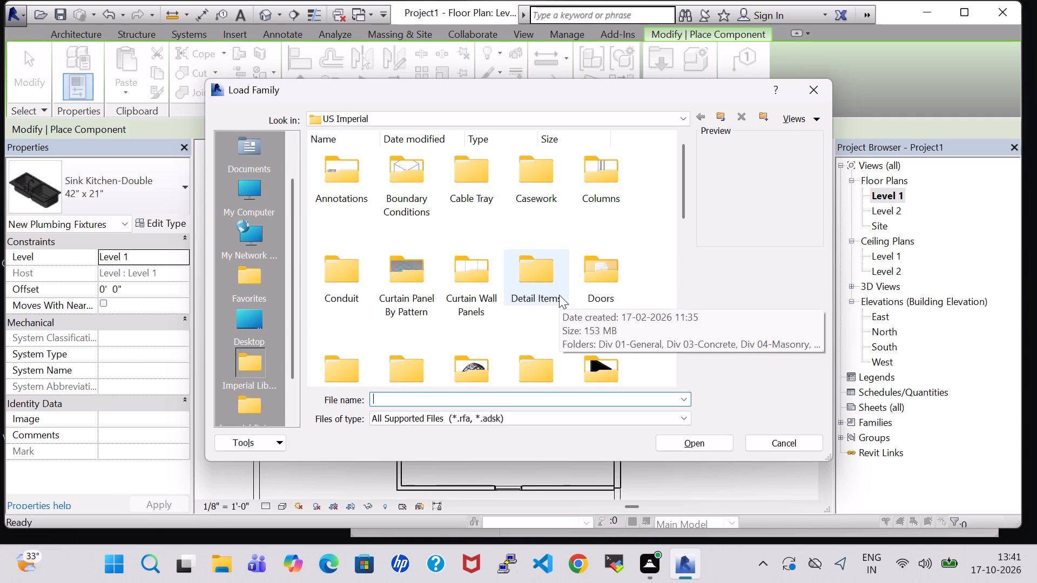
double_click(597, 363)
double_click(537, 191)
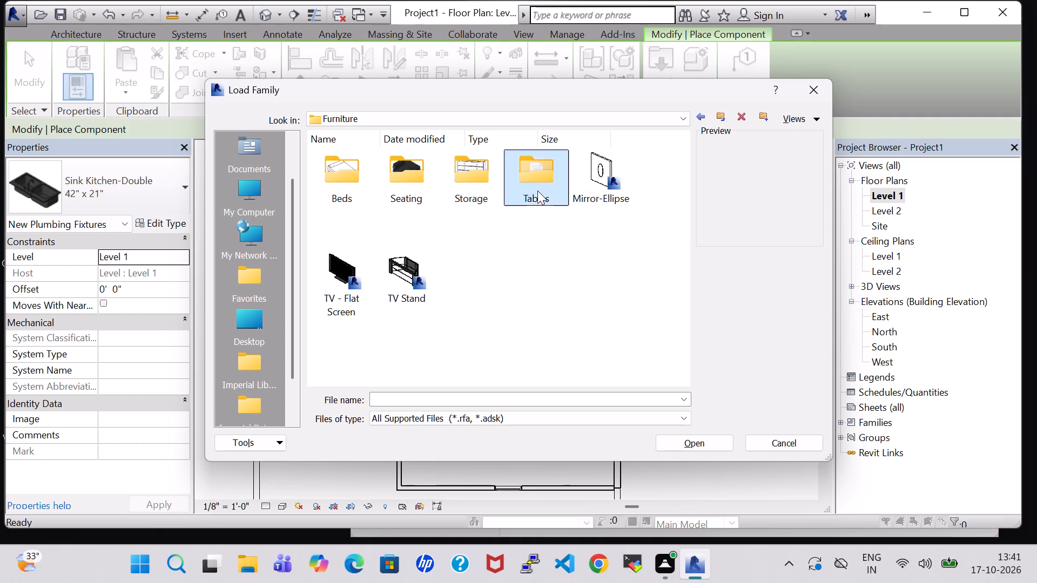
left_click(542, 180)
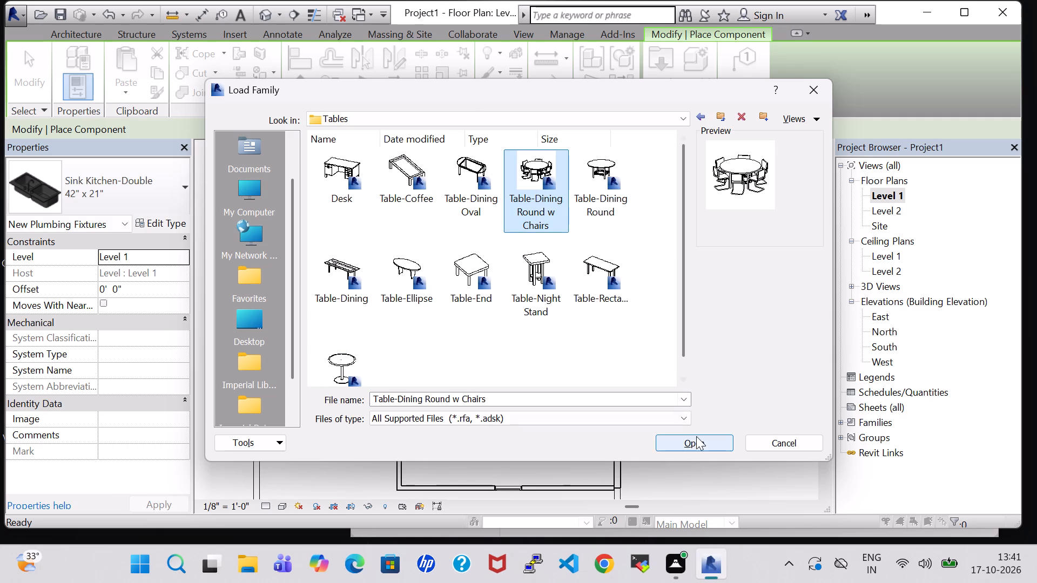
left_click(696, 436)
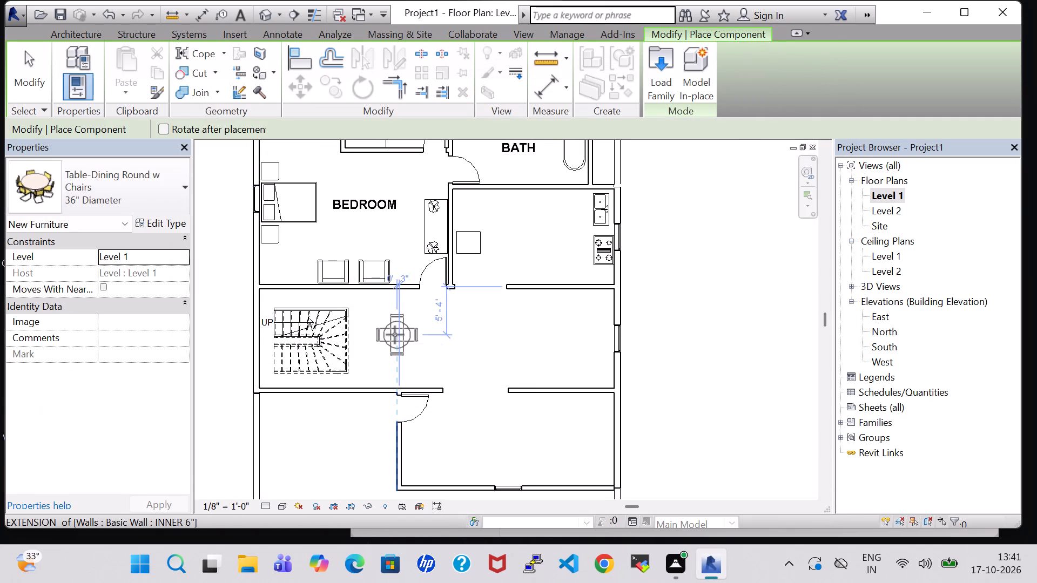
Place the 36" diameter round dining table with chairs just east of the stair, about 5' 4" below the room's north wall.
scroll(401, 335, "up", 1)
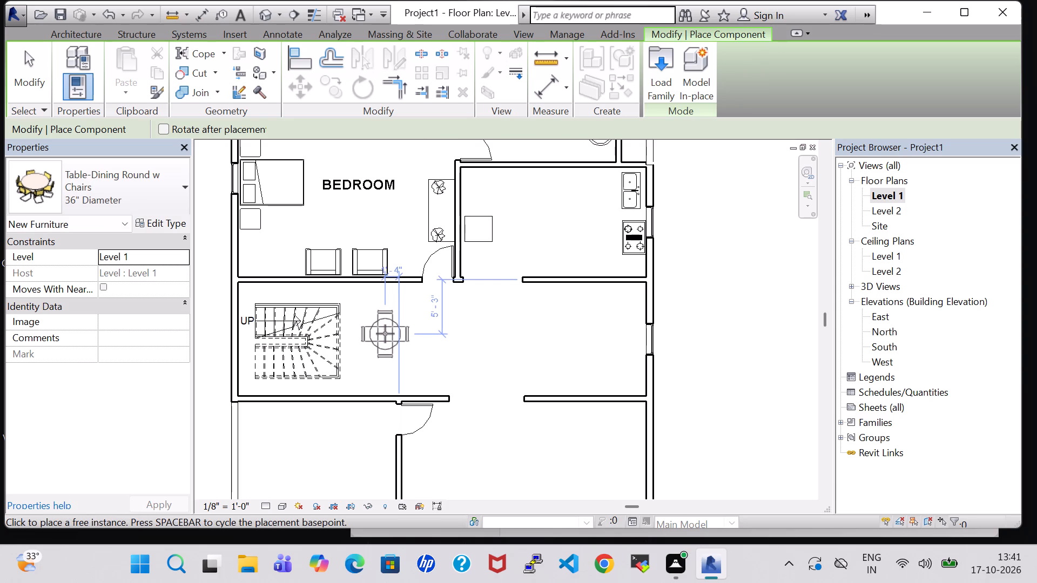
left_click(390, 335)
key("Escape")
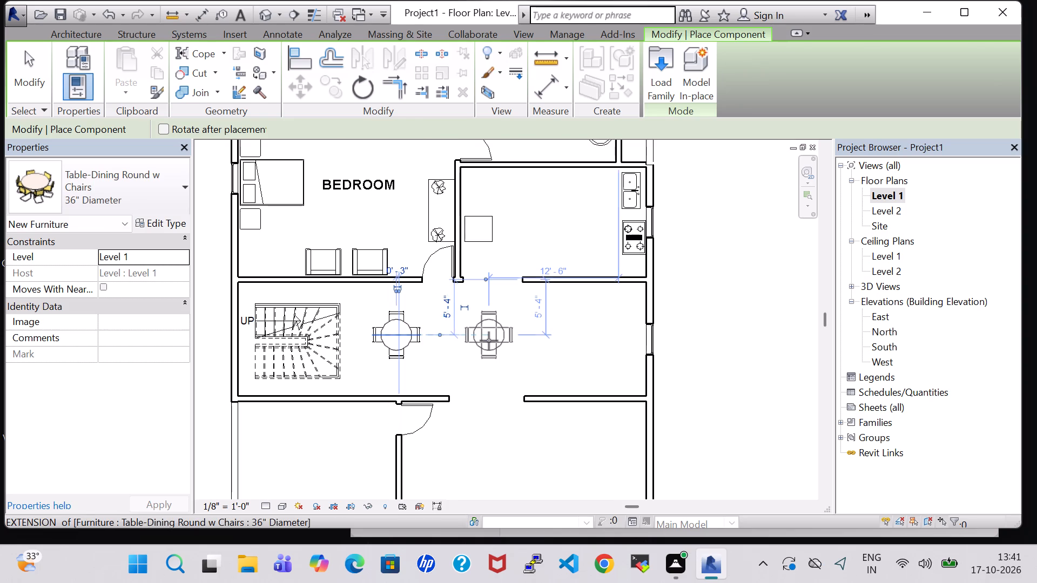
key("Escape")
key("Escape")
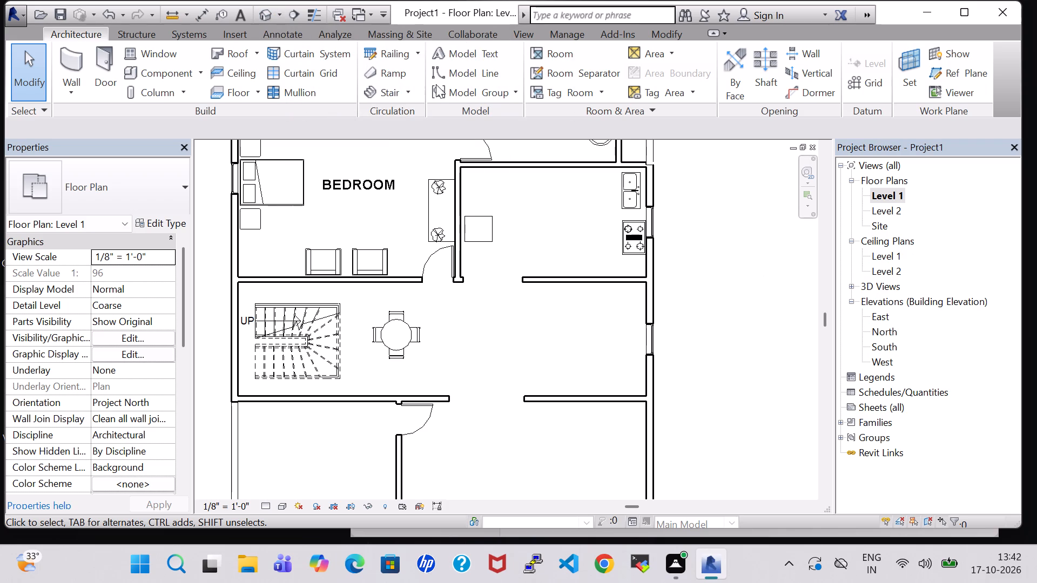
Load the Microwave family from the US Imperial Specialty Equipment > Domestic library.
left_click(145, 76)
left_click(665, 80)
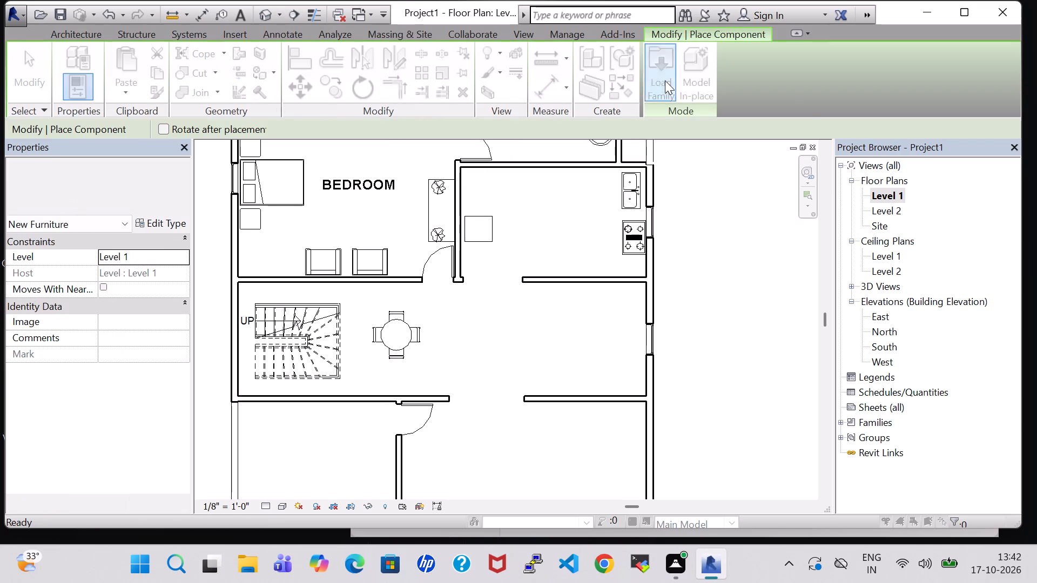
scroll(595, 351, "down", 1)
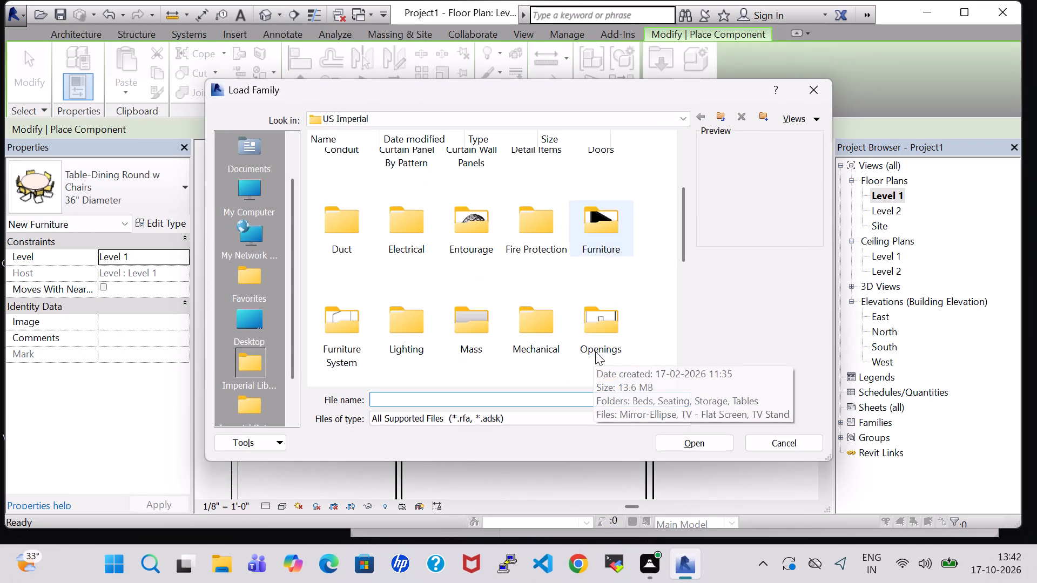
left_click(431, 330)
key("s")
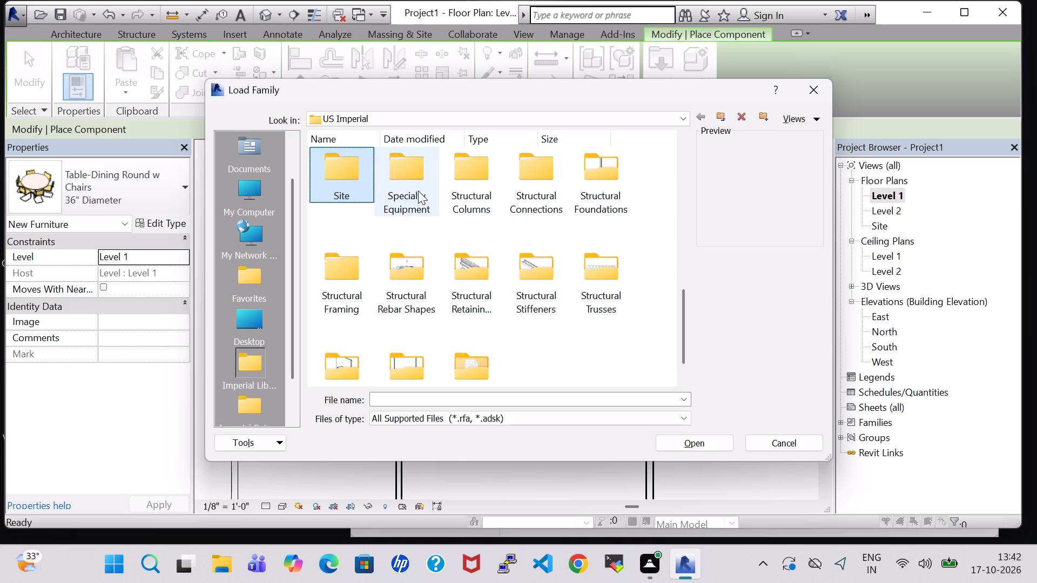
left_click(418, 191)
left_click(418, 191)
double_click(418, 186)
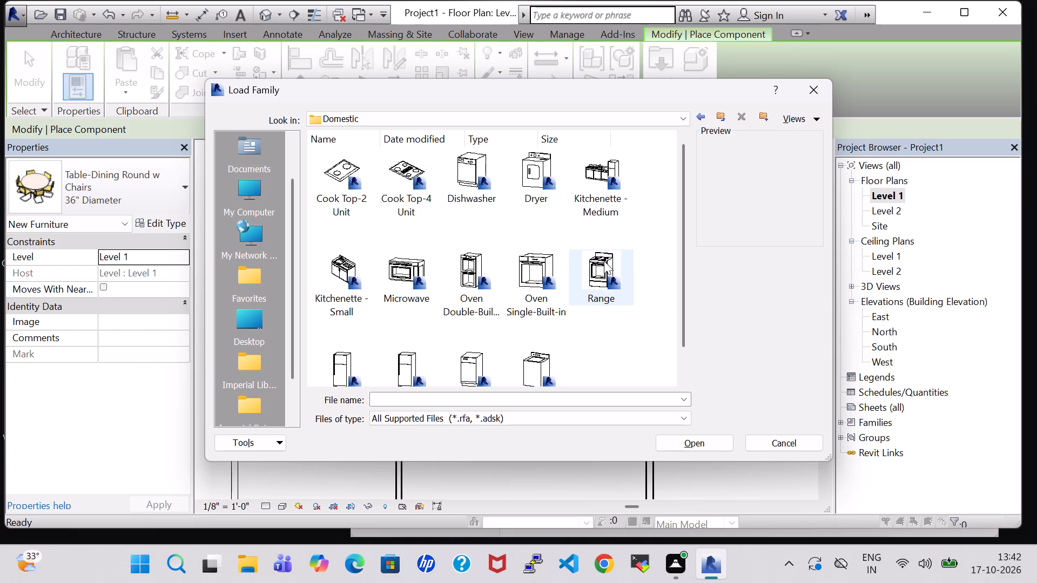
left_click(396, 279)
scroll(400, 284, "down", 1)
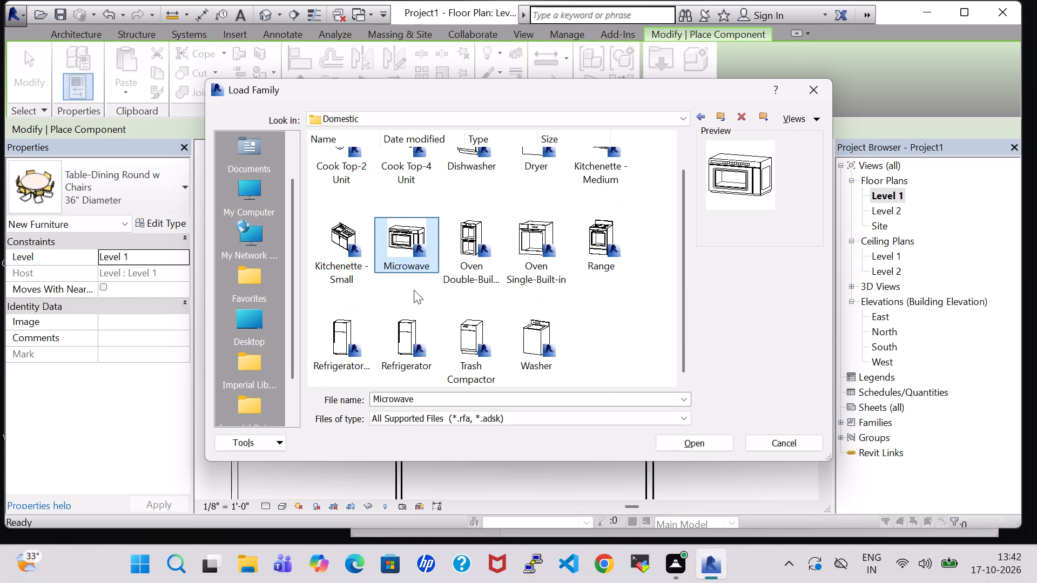
left_click(696, 443)
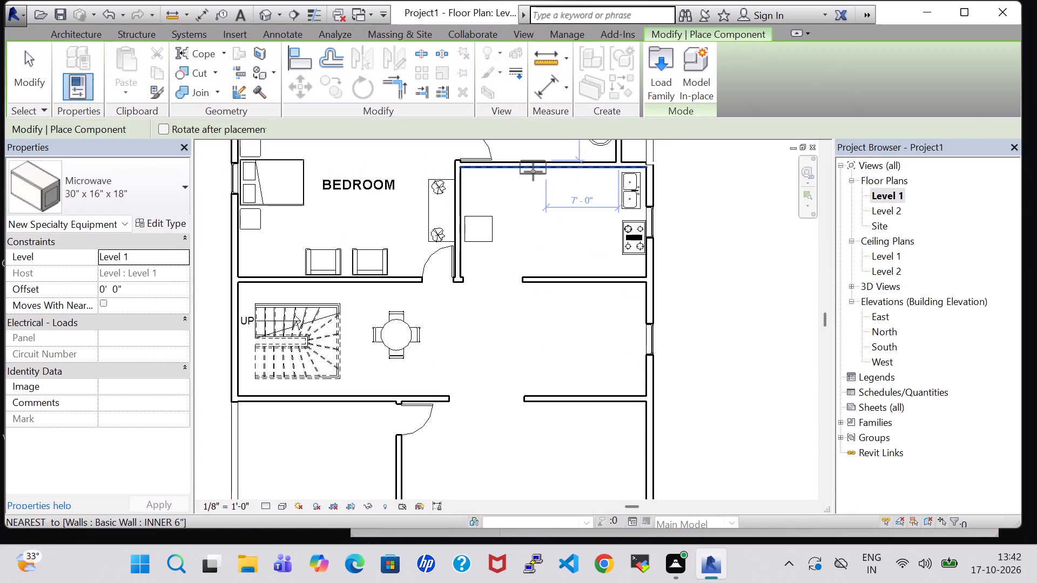
Place the 30" x 16" x 18" microwave in the kitchen, about 6" below the north wall's centerline, between the refrigerator and sink.
scroll(532, 198, "up", 7)
middle_click_drag(534, 199, 520, 313)
scroll(520, 313, "up", 1)
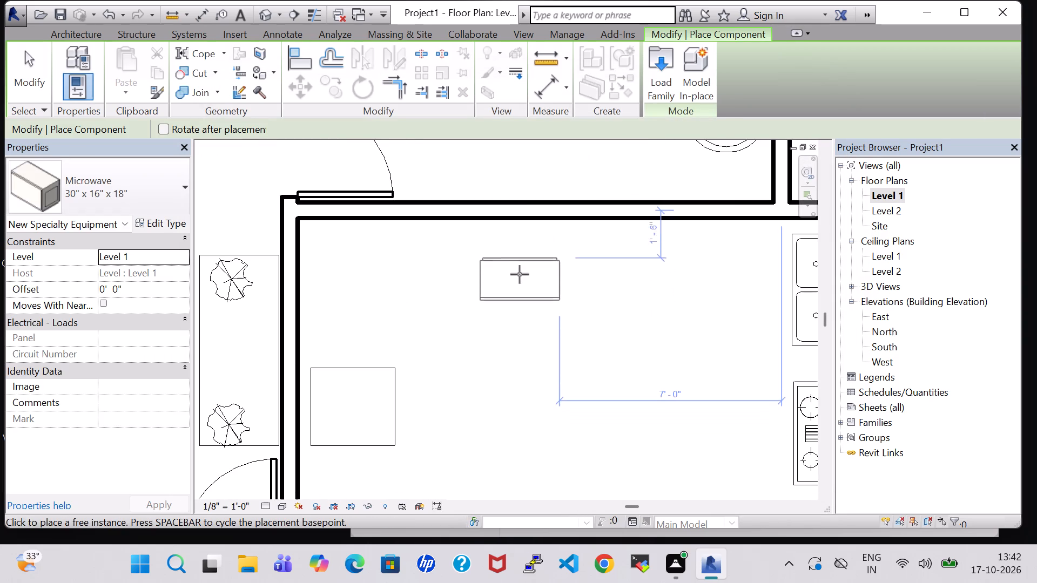
scroll(518, 246, "up", 4)
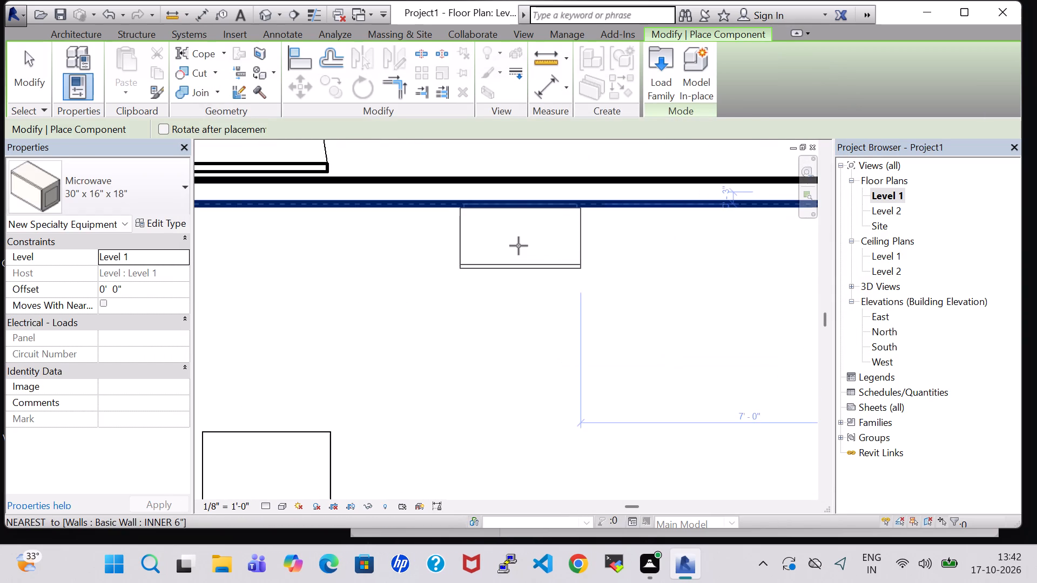
left_click(518, 250)
key("Escape")
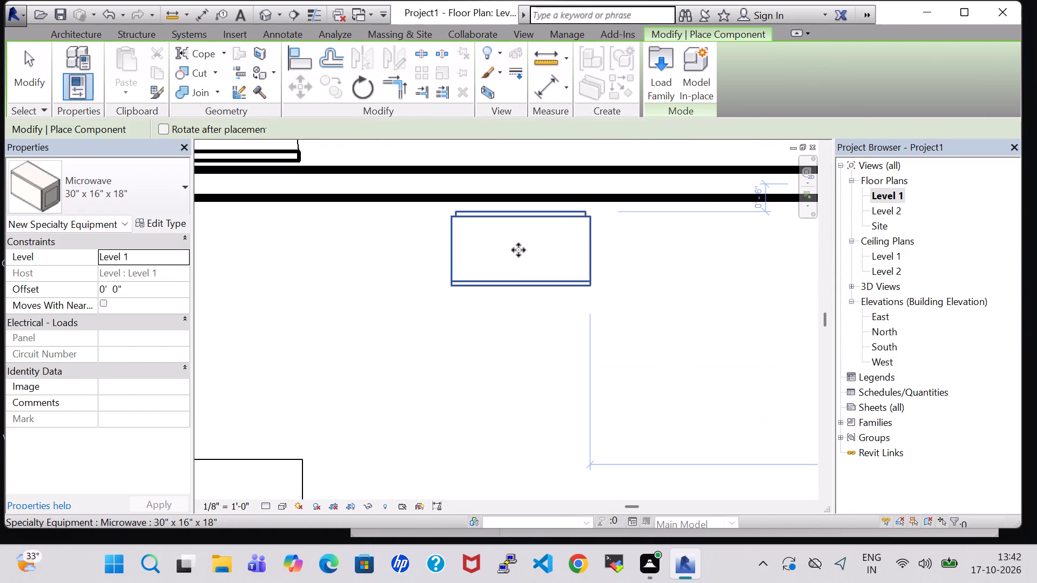
key("Escape")
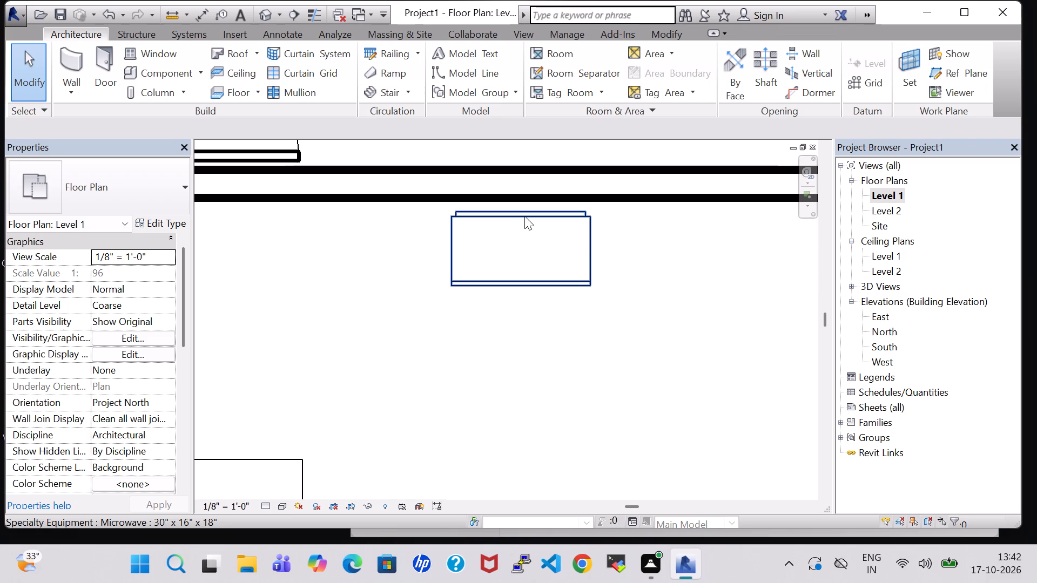
Nudge the microwave north until its back meets the inner face of the kitchen's north wall.
left_click(524, 216)
key("Up")
key("Up")
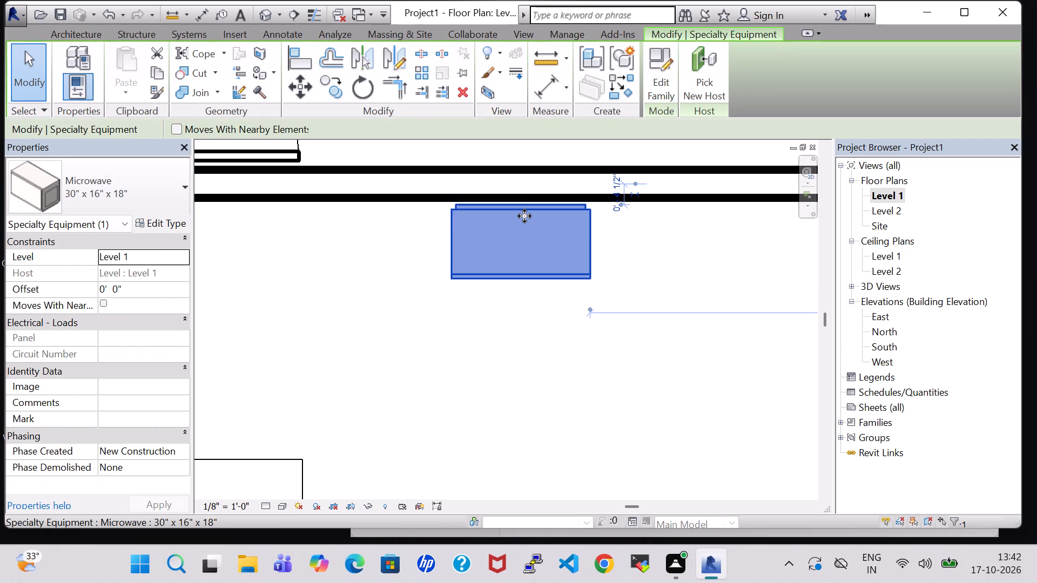
key("Up")
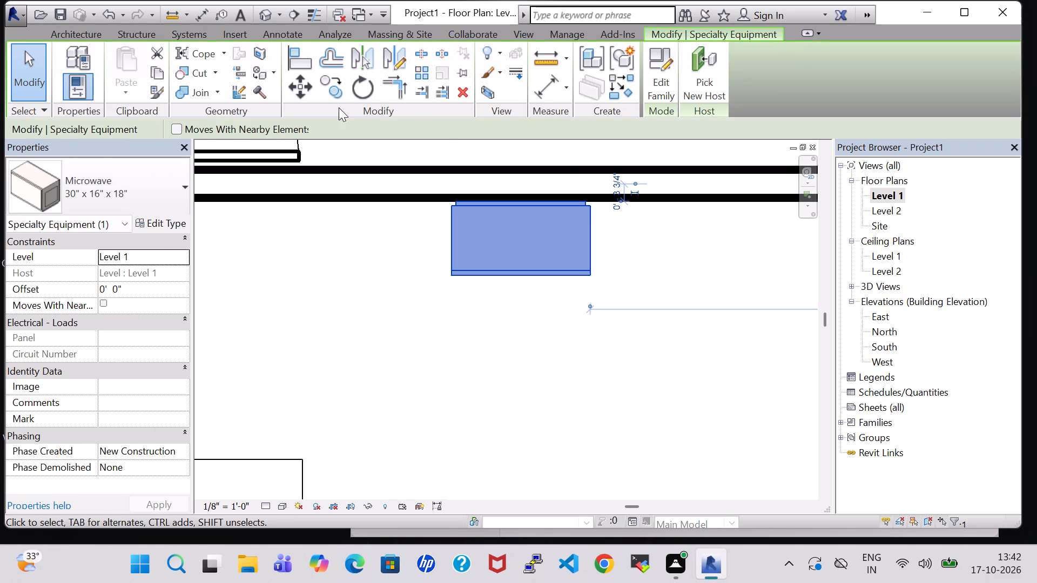
Inspect the microwave against the kitchen wall in the 3D view and return to the Level 1 floor plan.
left_click(265, 8)
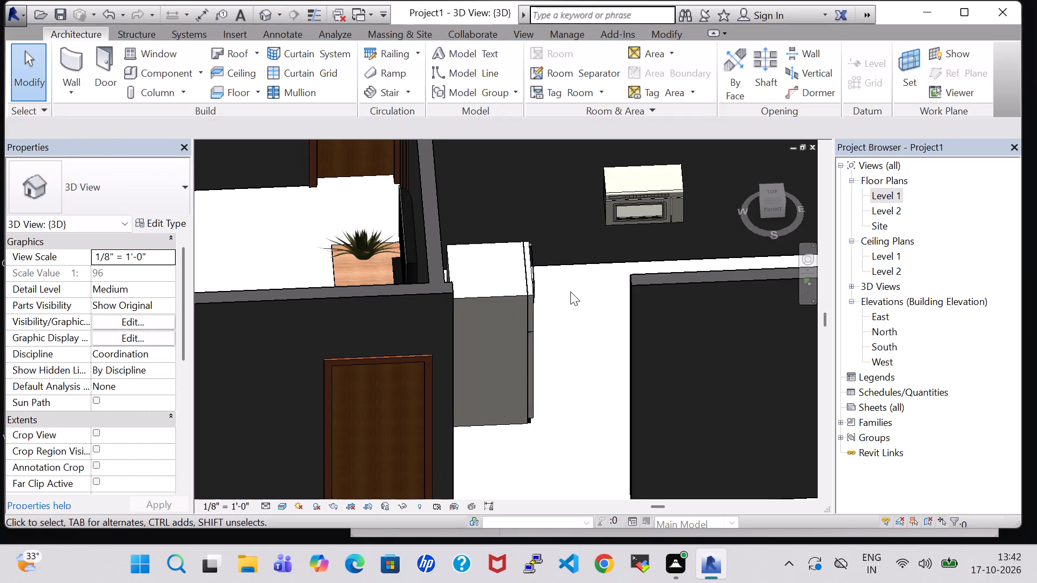
middle_click_drag(568, 308, 560, 261, "shift")
scroll(568, 308, "up", 1, "shift")
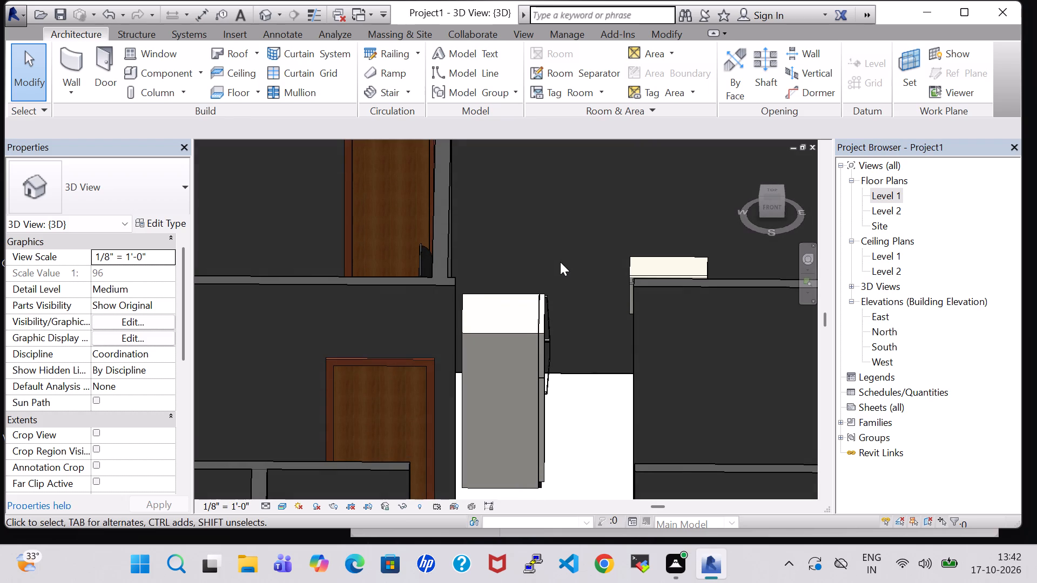
middle_click_drag(560, 262, 619, 280)
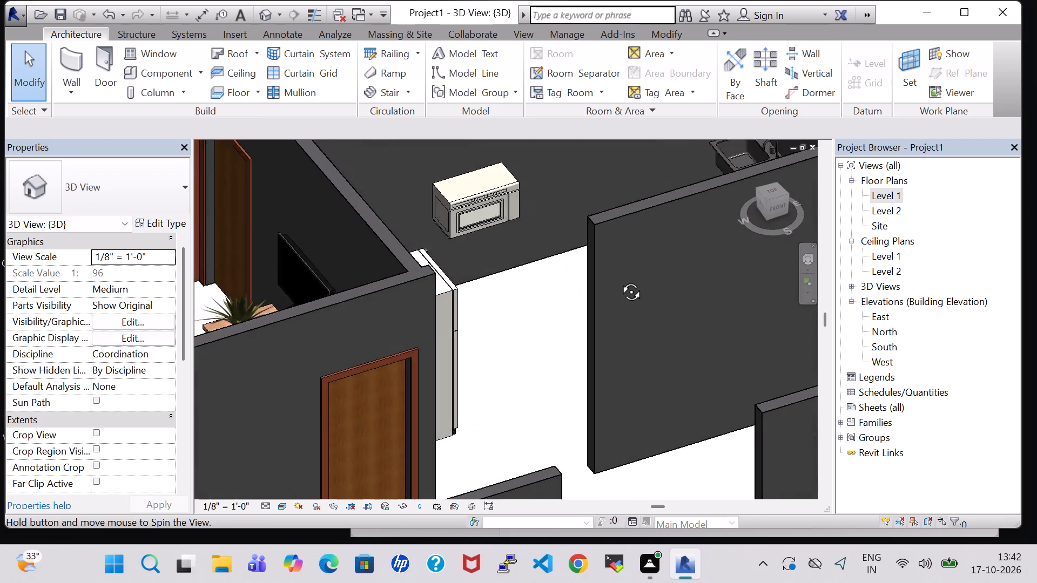
middle_click_drag(619, 280, 574, 289)
scroll(574, 289, "up", 1)
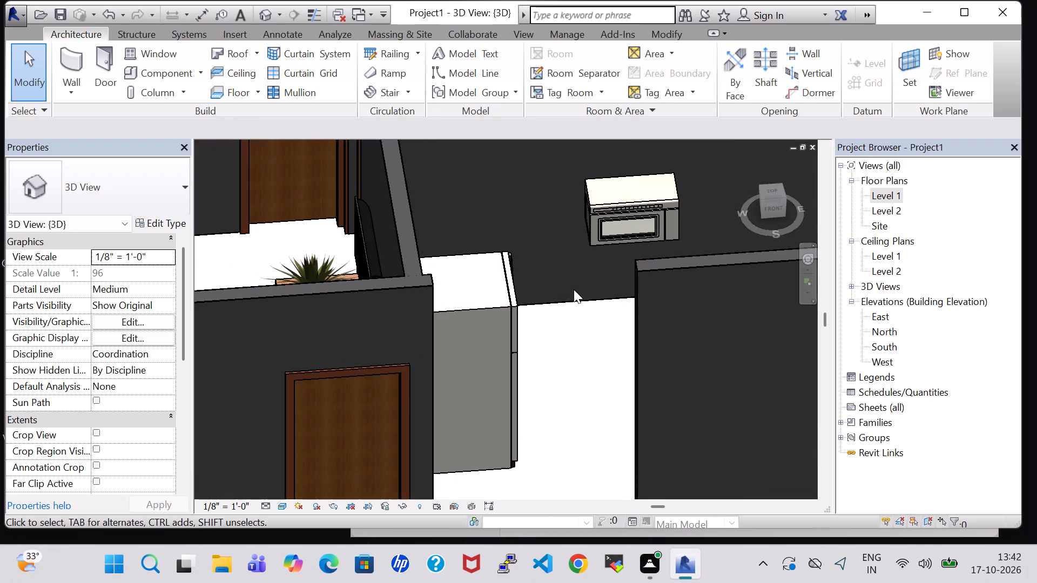
double_click(879, 195)
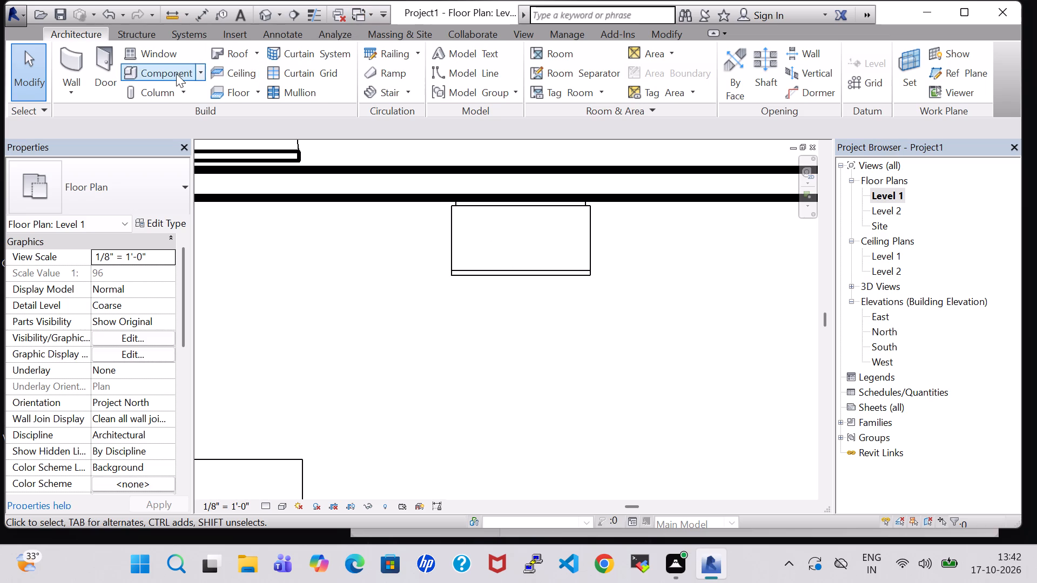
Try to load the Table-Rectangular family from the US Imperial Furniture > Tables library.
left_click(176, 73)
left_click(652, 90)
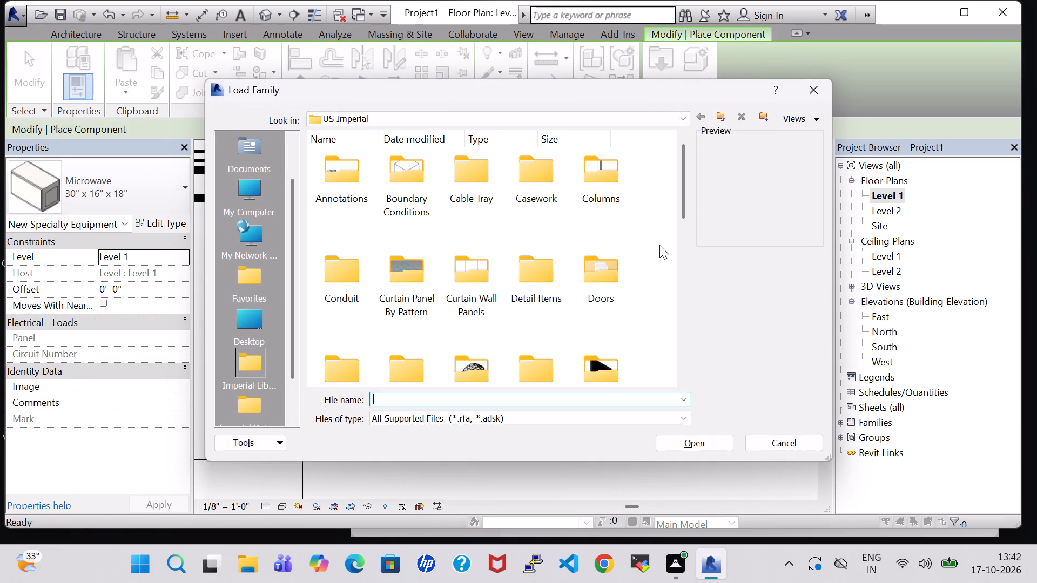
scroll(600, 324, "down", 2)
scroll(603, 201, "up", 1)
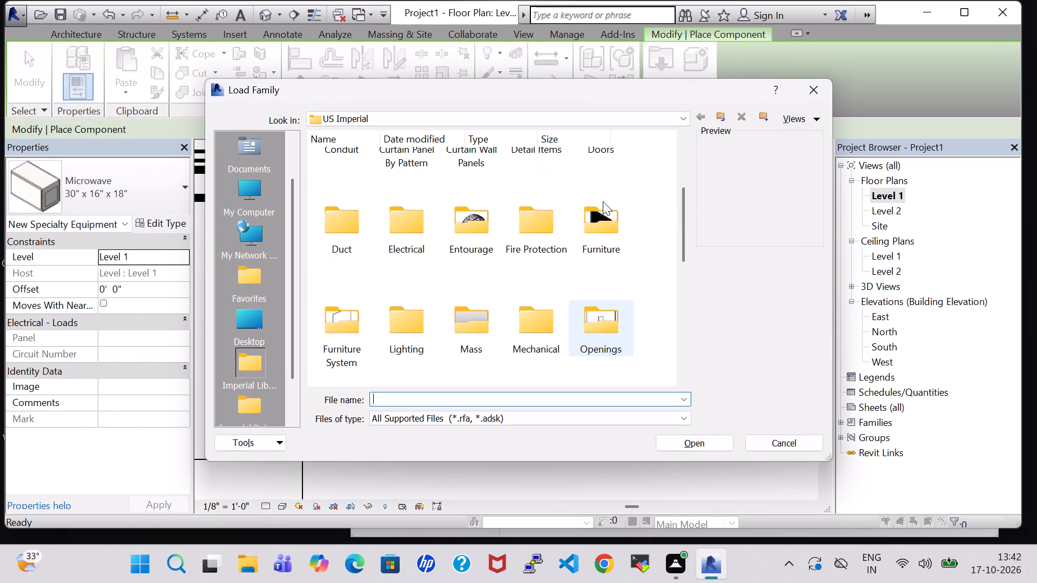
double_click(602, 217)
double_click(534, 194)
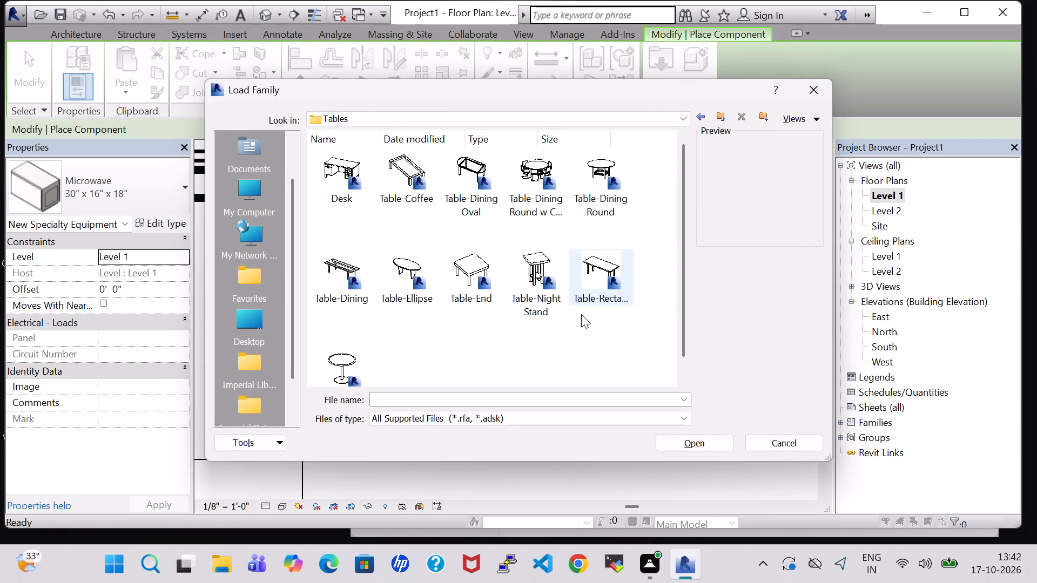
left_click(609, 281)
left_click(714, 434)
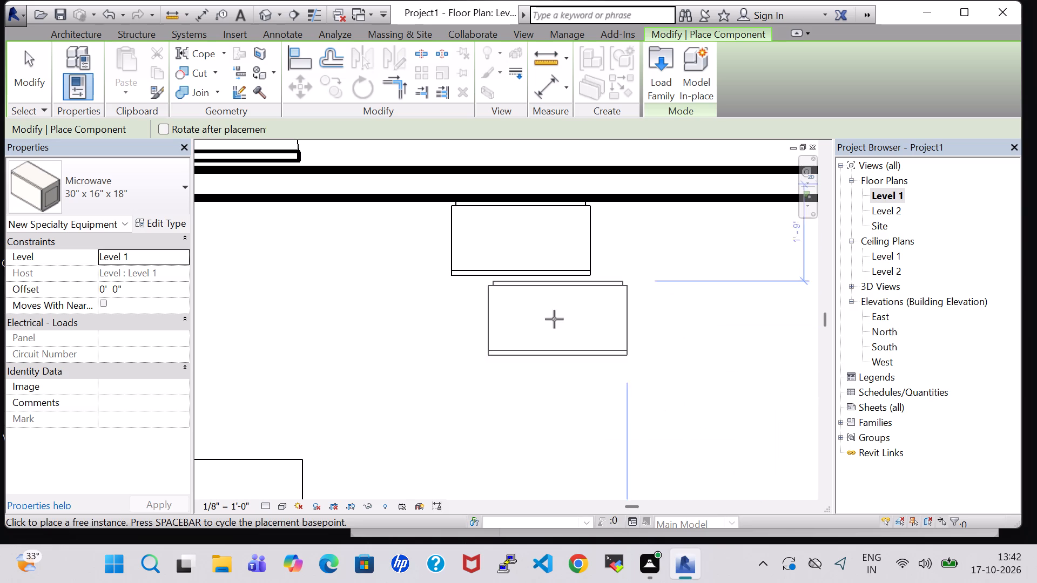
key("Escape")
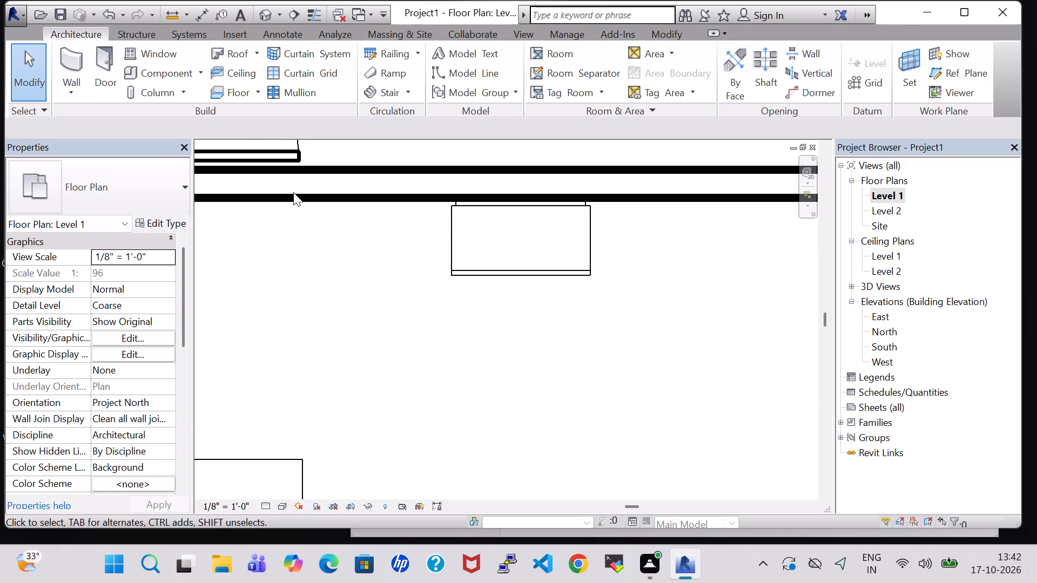
Create a table similar to the living room's 72" x 30" rectangular one, centred on the microwave's front edge, about 1' 7 3/4" below the north wall's centerline.
scroll(260, 178, "down", 5)
scroll(344, 247, "down", 1)
middle_click_drag(344, 248, 554, 241)
scroll(344, 248, "up", 1)
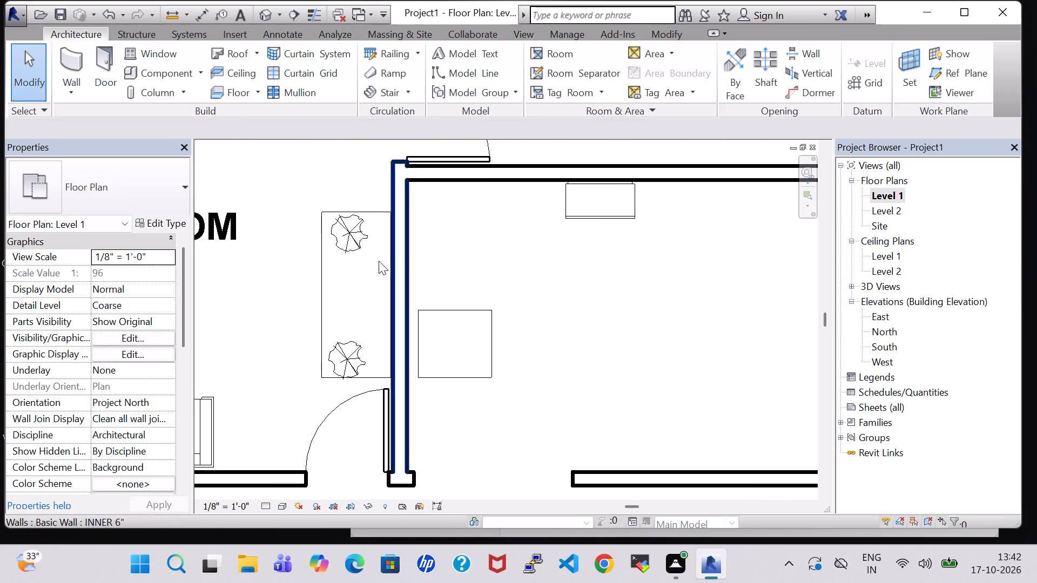
left_click_drag(317, 274, 322, 274)
right_click(322, 274)
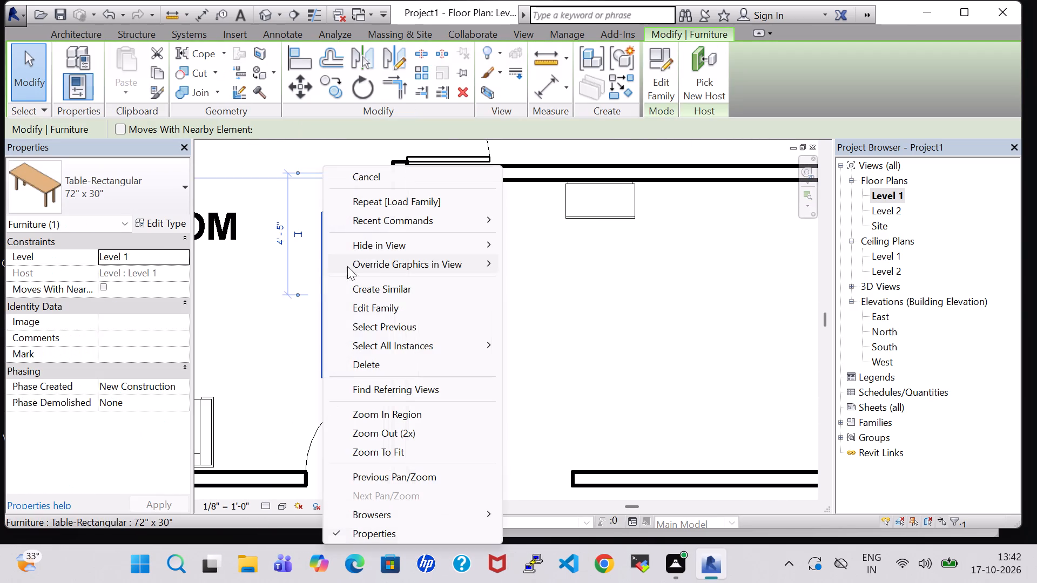
left_click(386, 290)
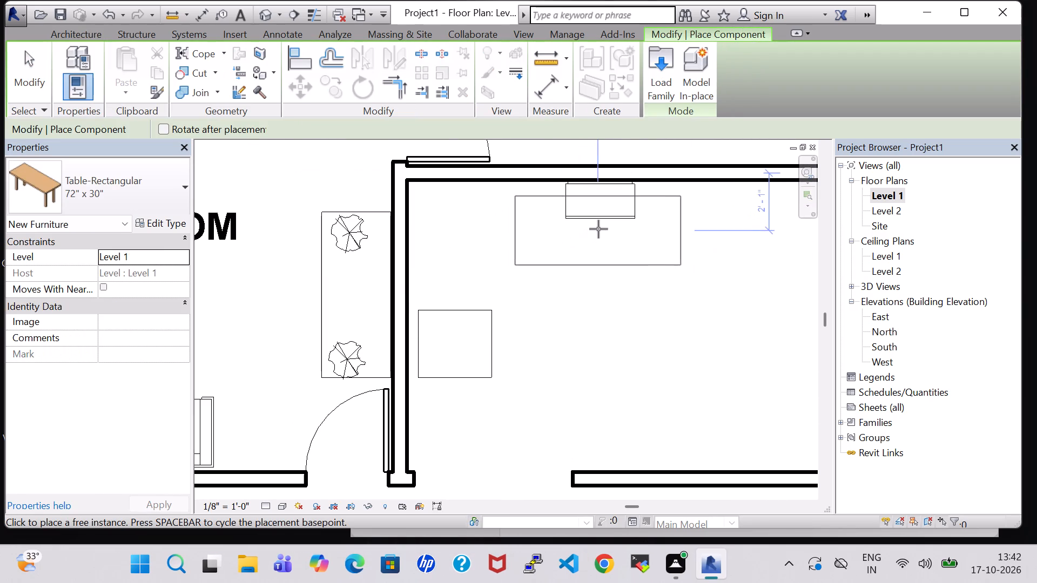
scroll(603, 222, "up", 2)
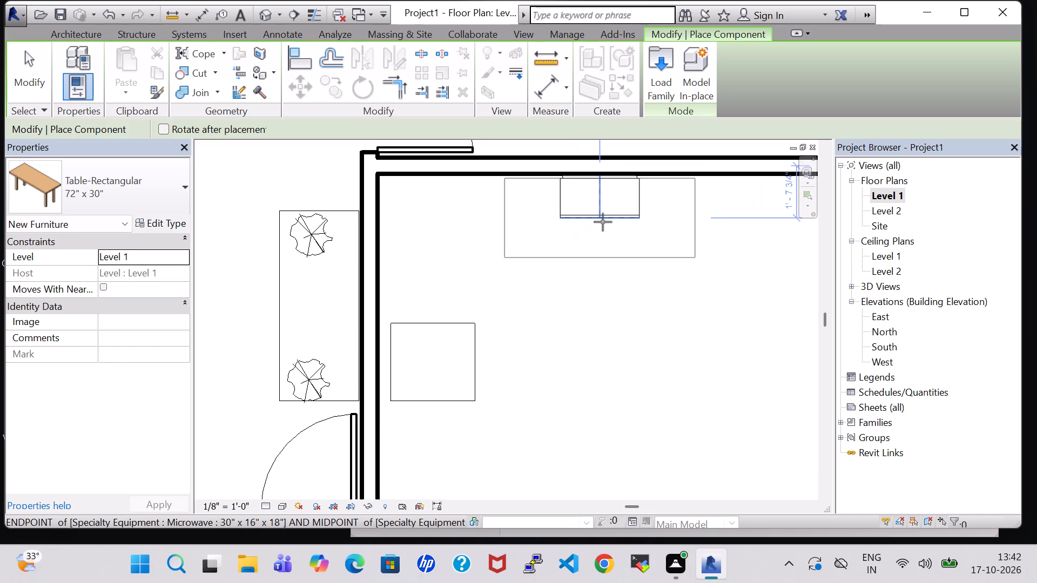
left_click(603, 222)
key("Escape")
key("Escape")
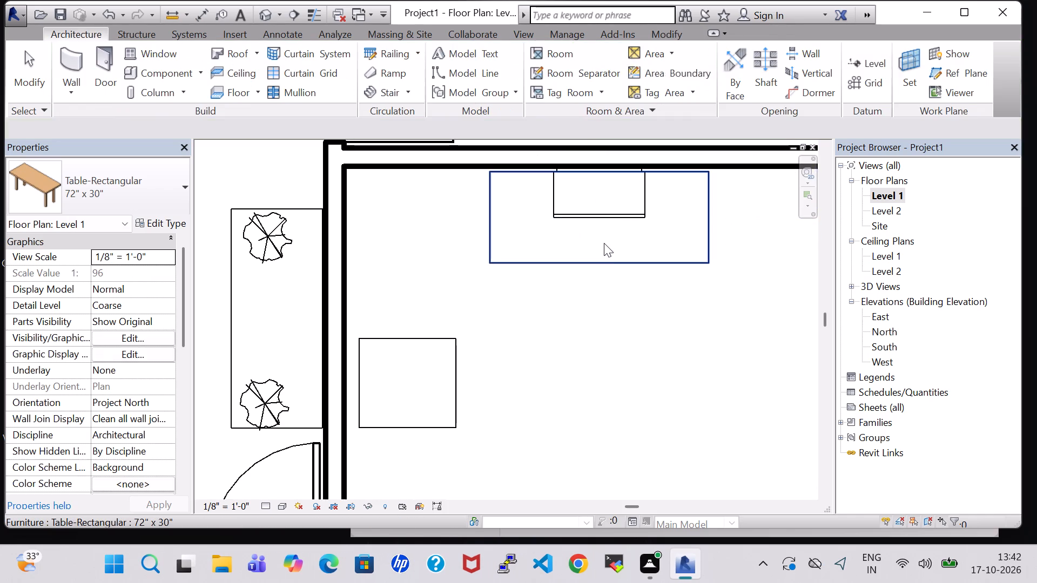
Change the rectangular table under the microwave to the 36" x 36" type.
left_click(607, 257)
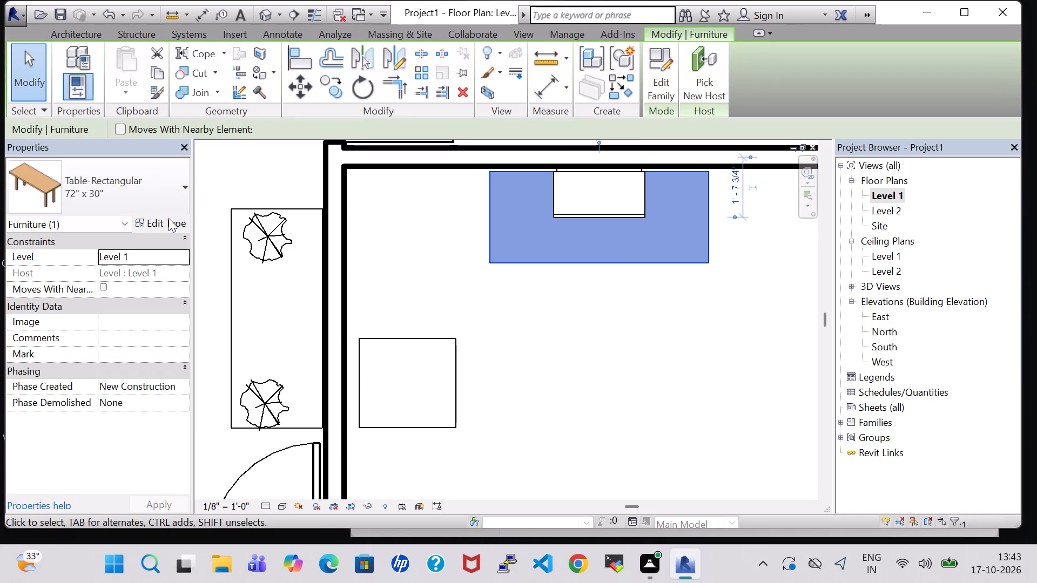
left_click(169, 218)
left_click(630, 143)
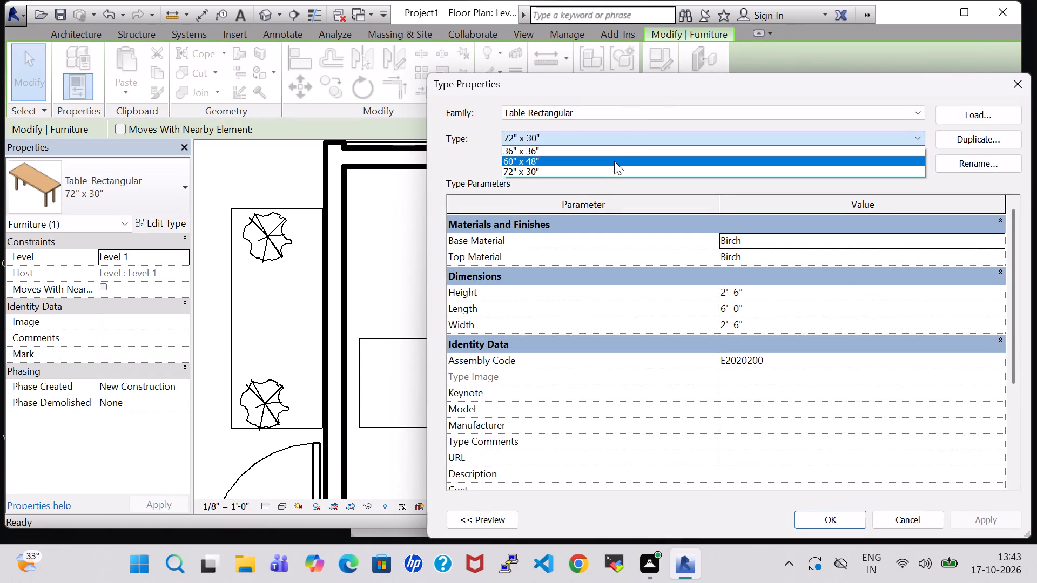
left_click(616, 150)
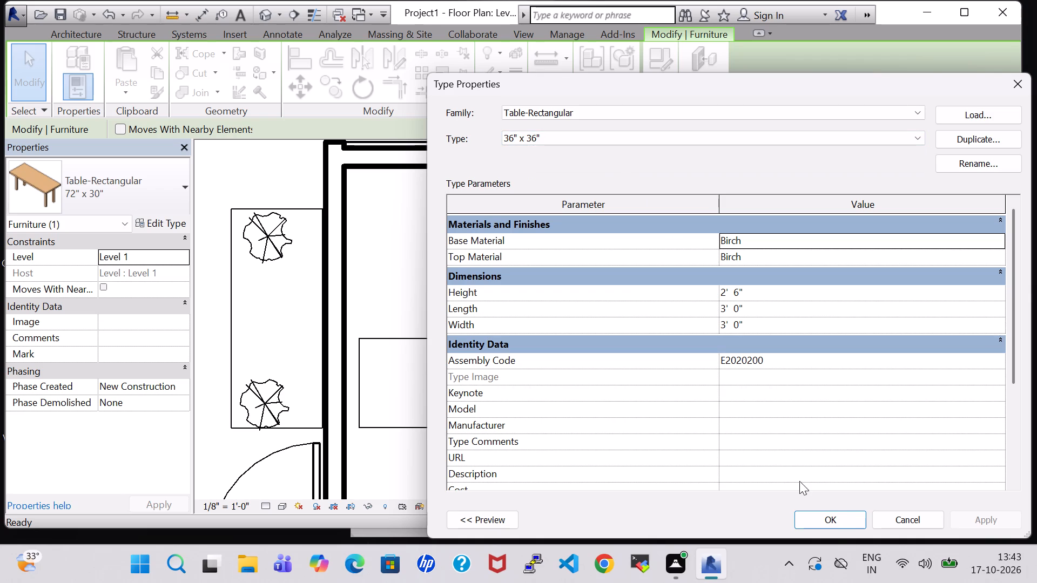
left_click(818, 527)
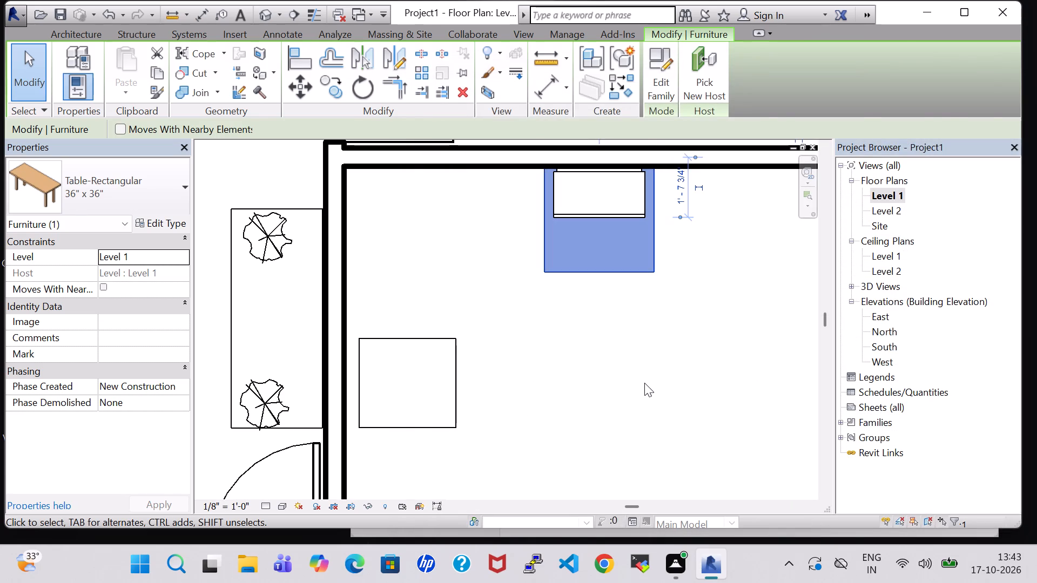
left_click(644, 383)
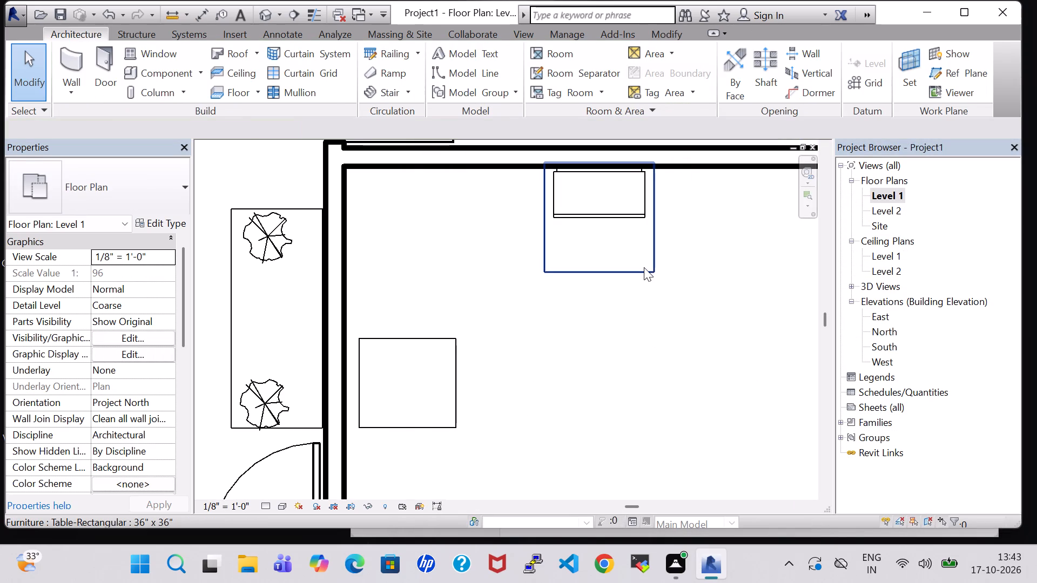
Change the rectangular table under the microwave to the 60" x 48" type.
left_click(644, 267)
left_click(159, 218)
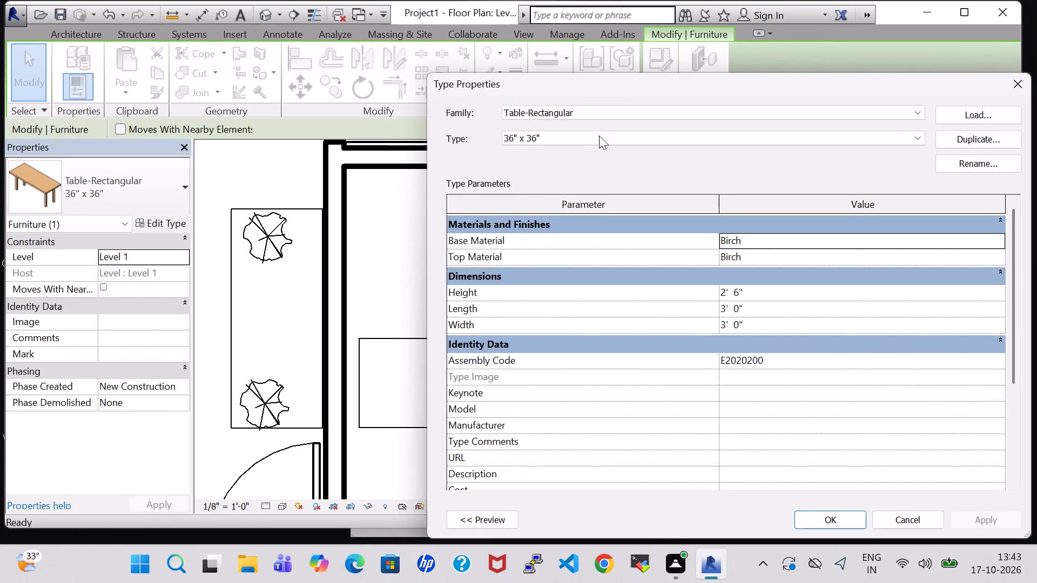
left_click(594, 136)
left_click(591, 165)
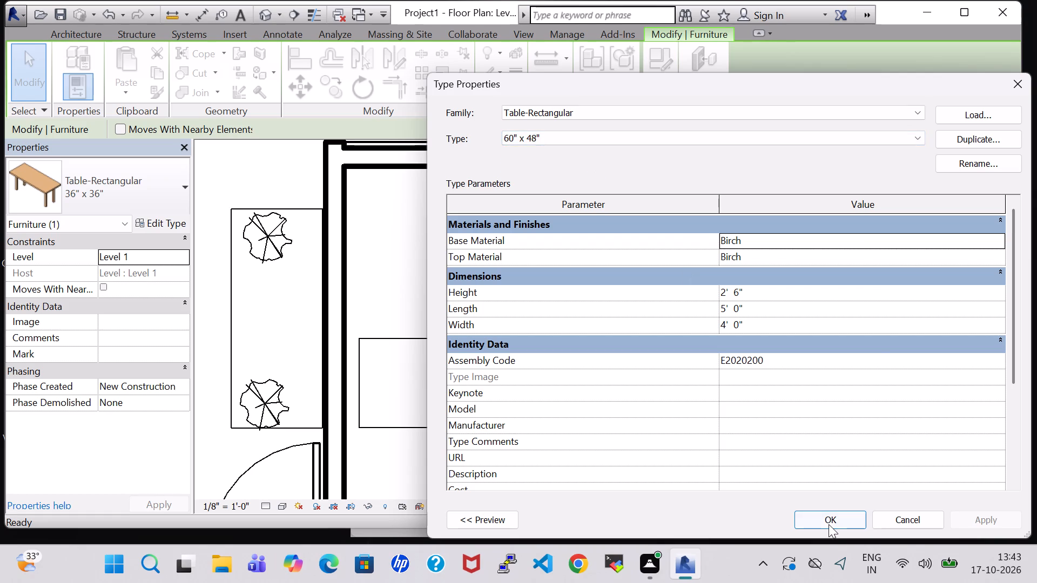
left_click(829, 523)
left_click(760, 370)
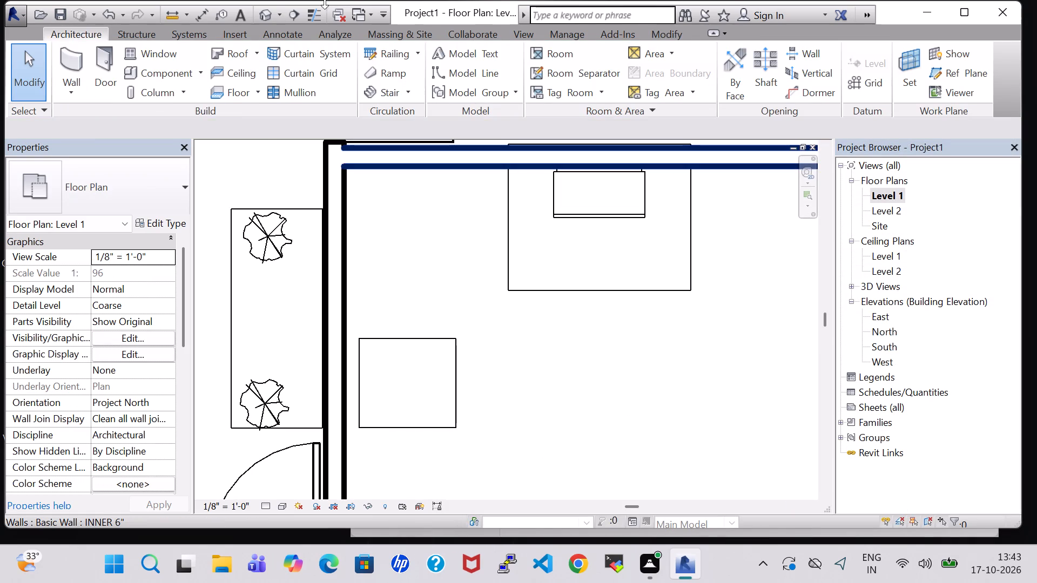
In the 3D view, nudge the microwave down toward the rectangular table top and check how it sits from several angles.
left_click(268, 12)
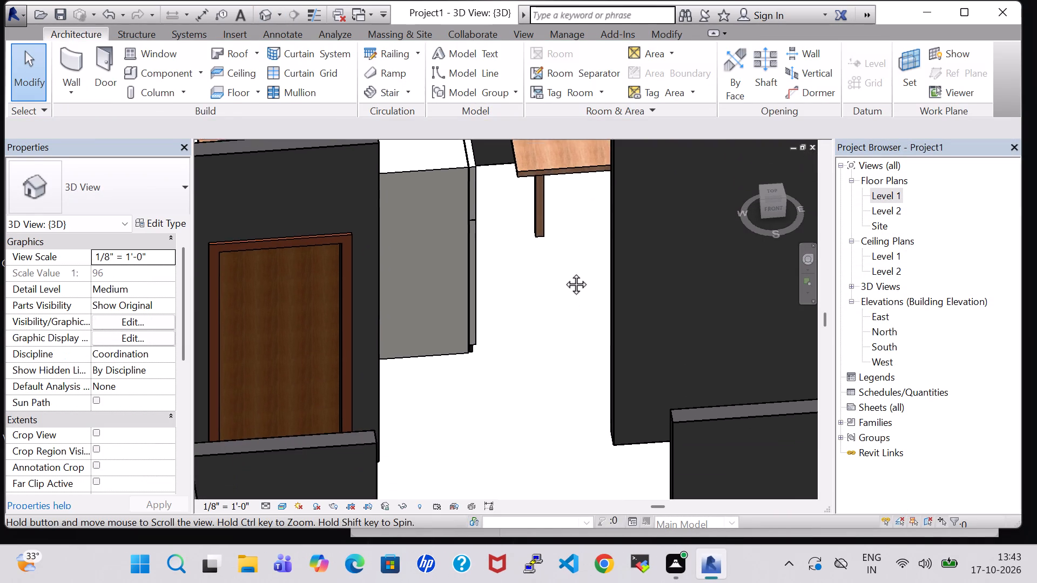
middle_click_drag(535, 360, 528, 281, "shift")
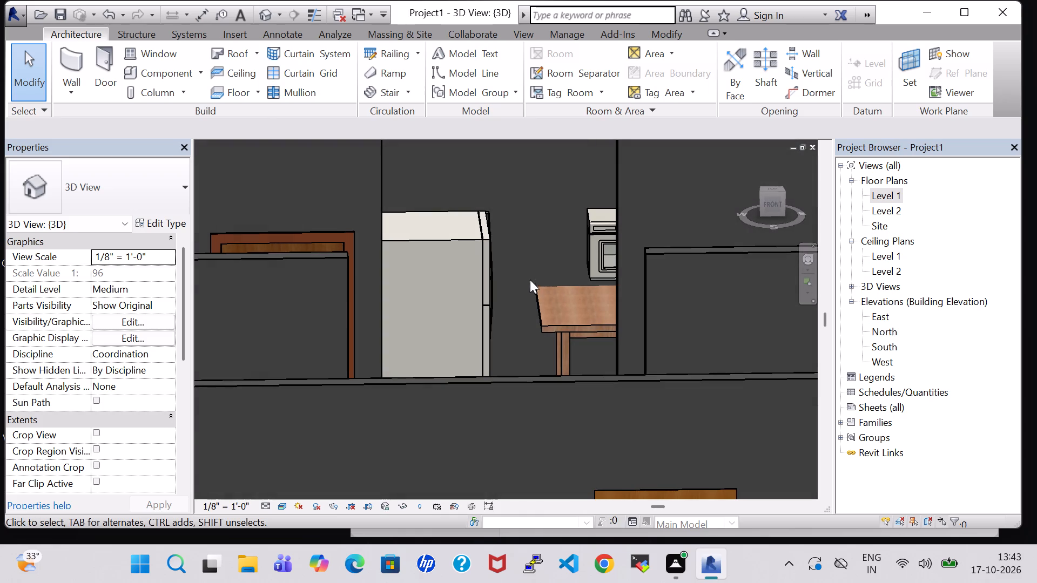
left_click(592, 249)
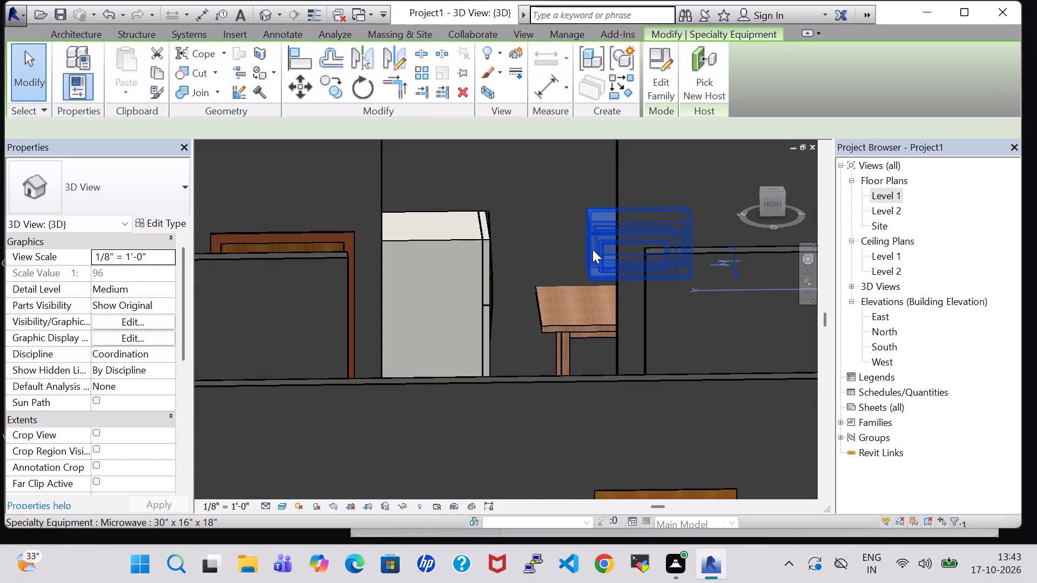
key("Down")
key("Down")
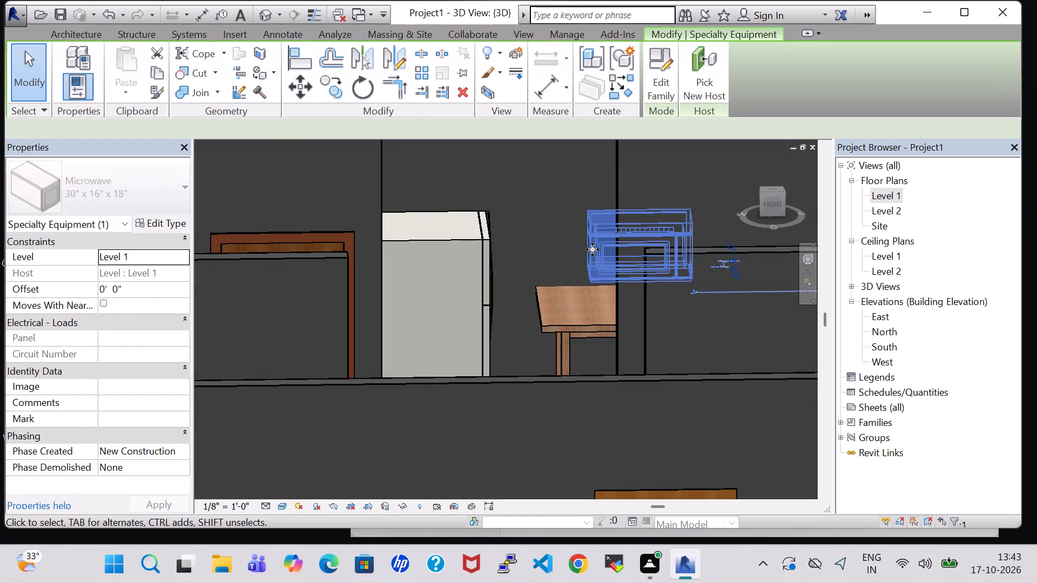
key("Down")
key("Down")
key("Down")
middle_click_drag(580, 279, 518, 274)
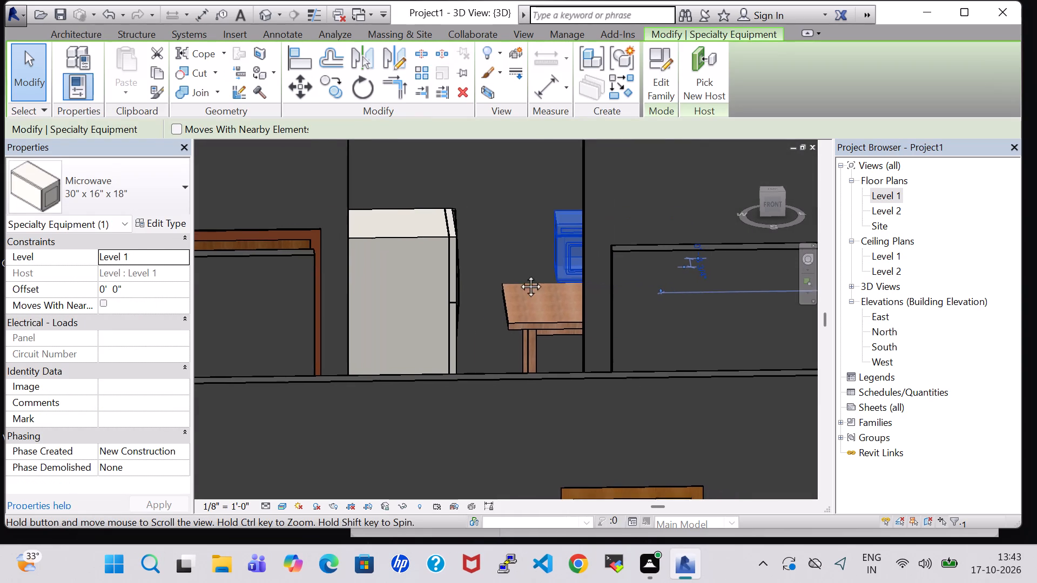
middle_click_drag(518, 274, 496, 272)
key("Down")
key("Down")
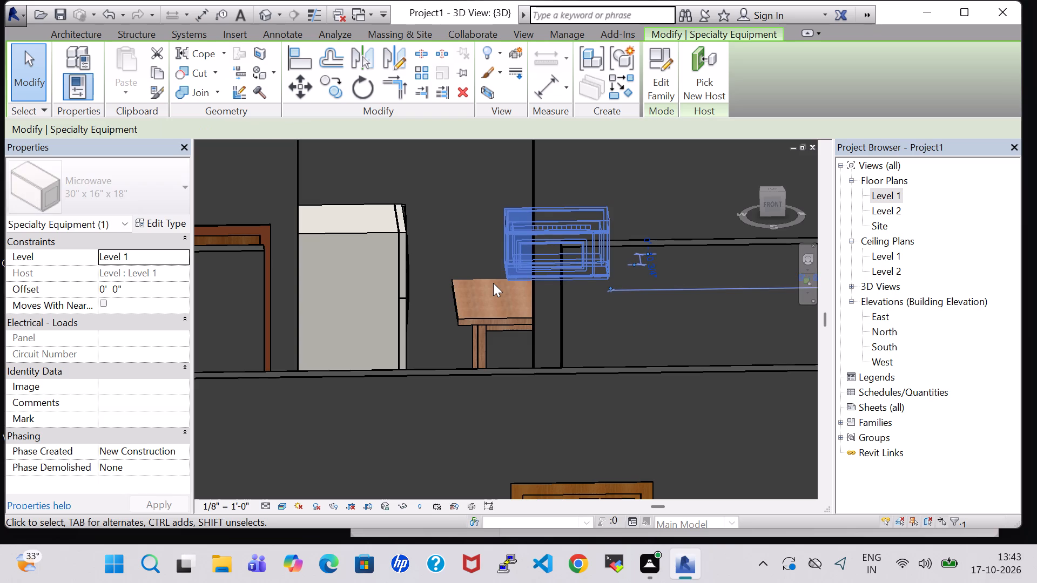
key("Down")
key("Down")
key("Down")
middle_click_drag(508, 352, 541, 359, "shift")
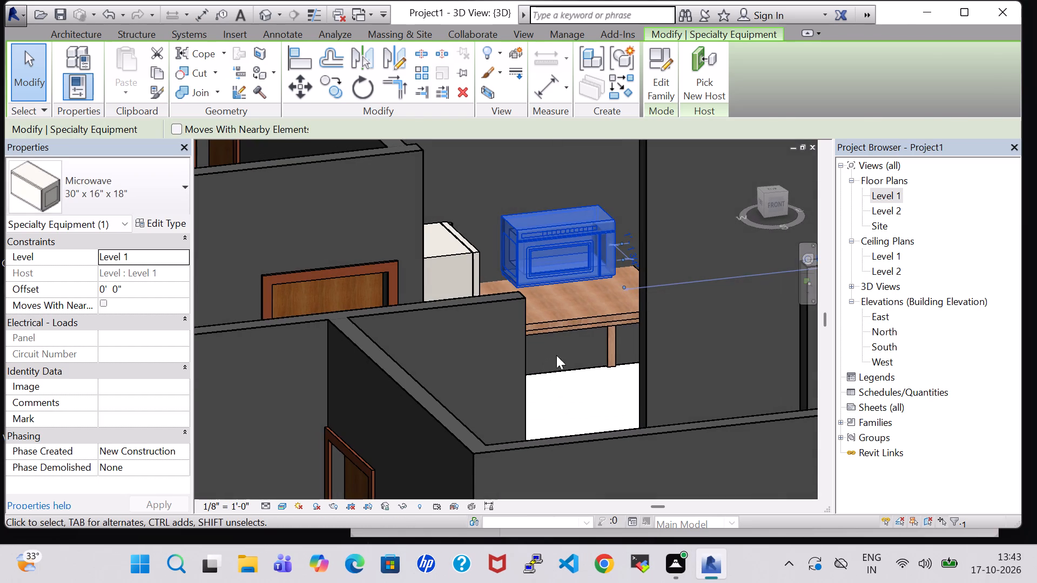
left_click(578, 355)
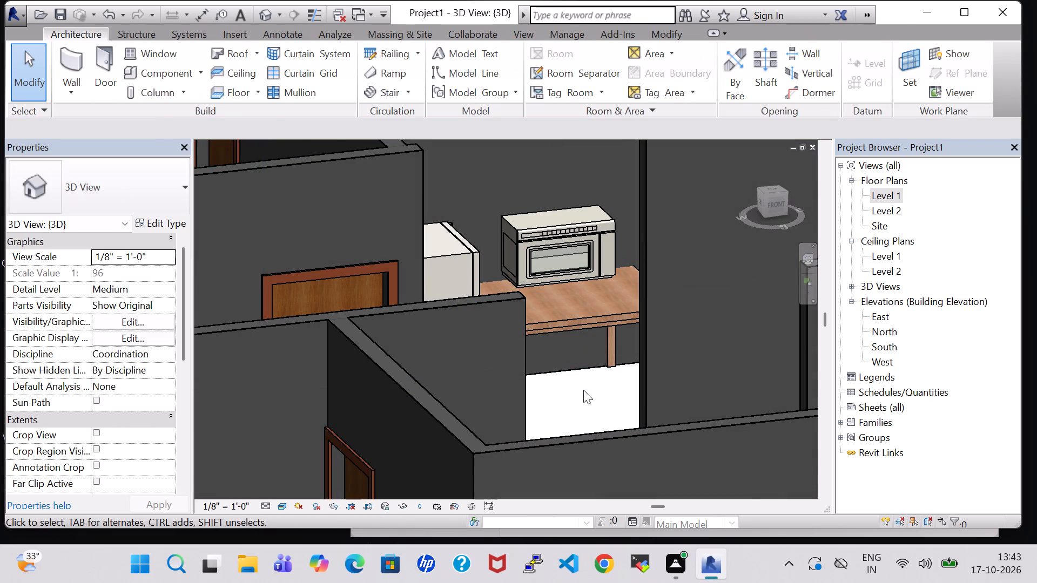
middle_click_drag(580, 399, 573, 387)
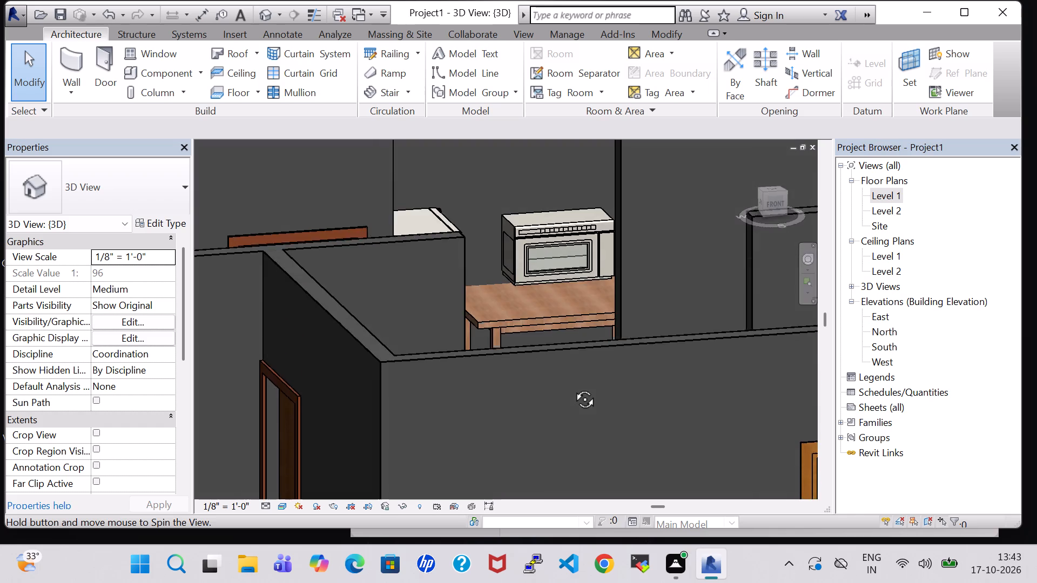
middle_click_drag(573, 387, 554, 379)
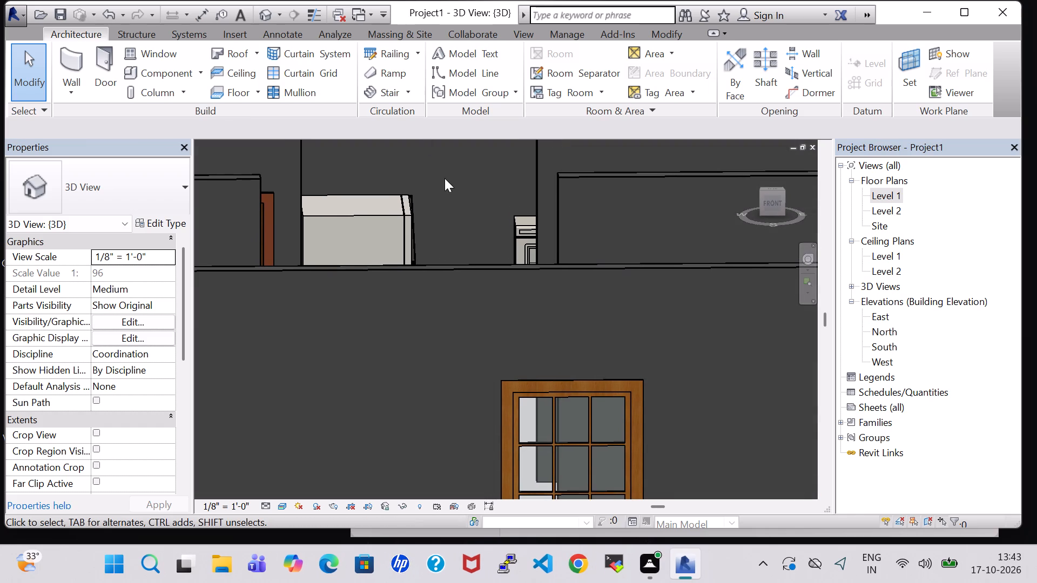
In the 3D view, nudge the microwave forward on the rectangular tabletop, away from the north wall, checking its position from different angles.
middle_click_drag(451, 180, 456, 207, "shift")
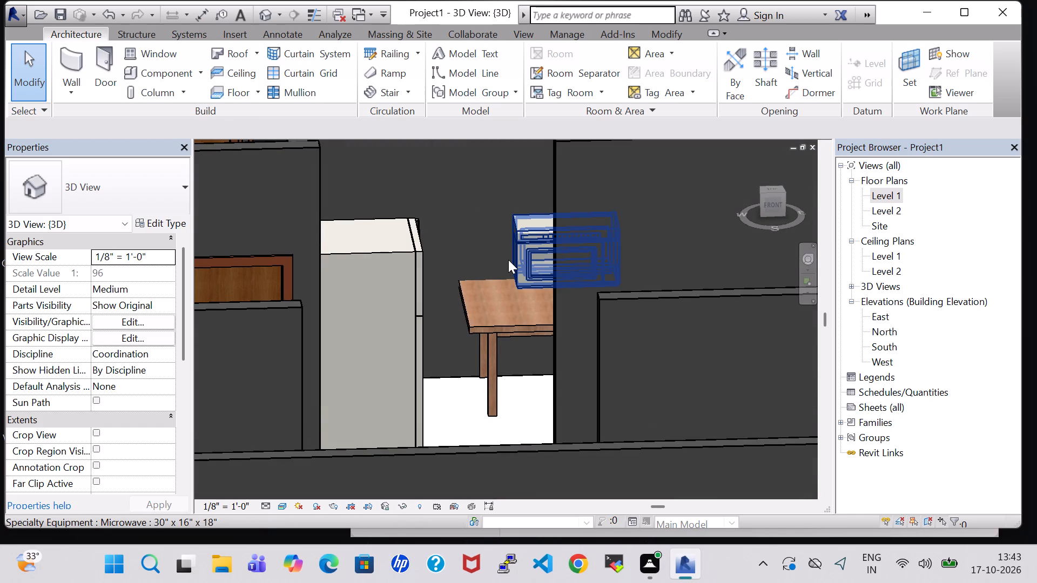
key("Down")
key("Down")
left_click(517, 275)
key("Down")
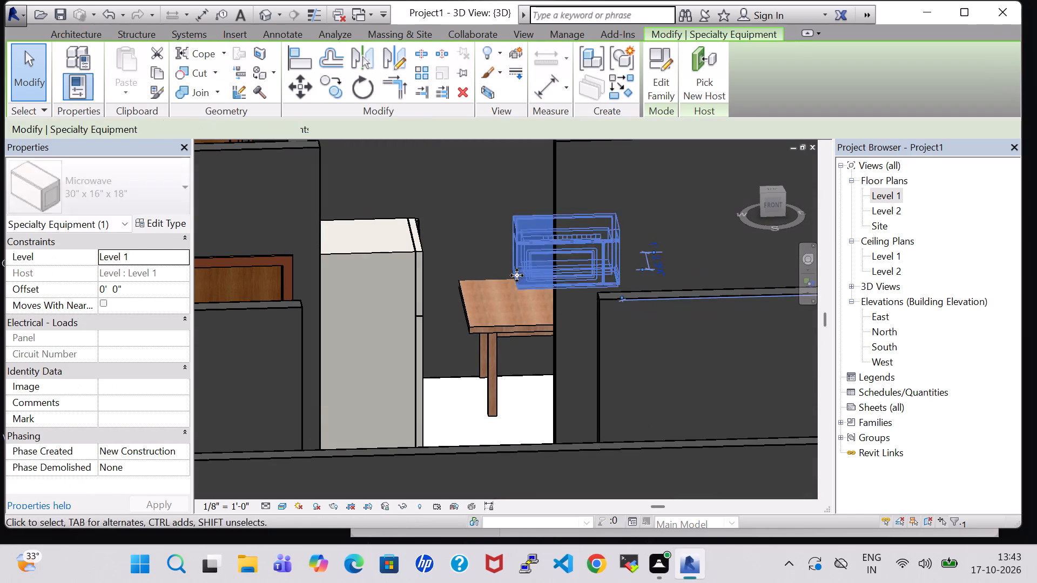
key("Down")
key("Down")
key("Down")
key("Down")
left_click(521, 410)
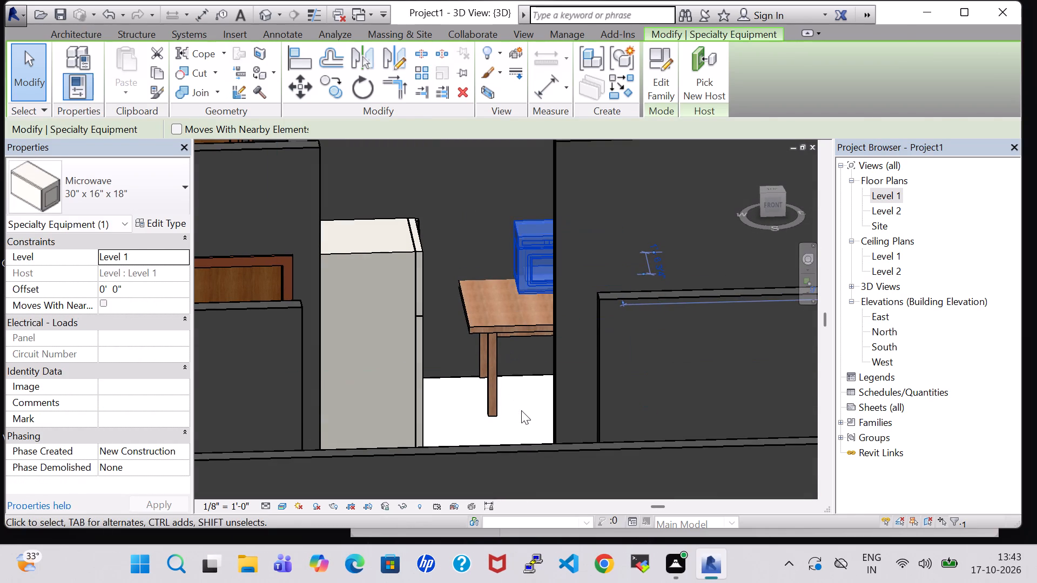
middle_click_drag(525, 402, 563, 374, "shift")
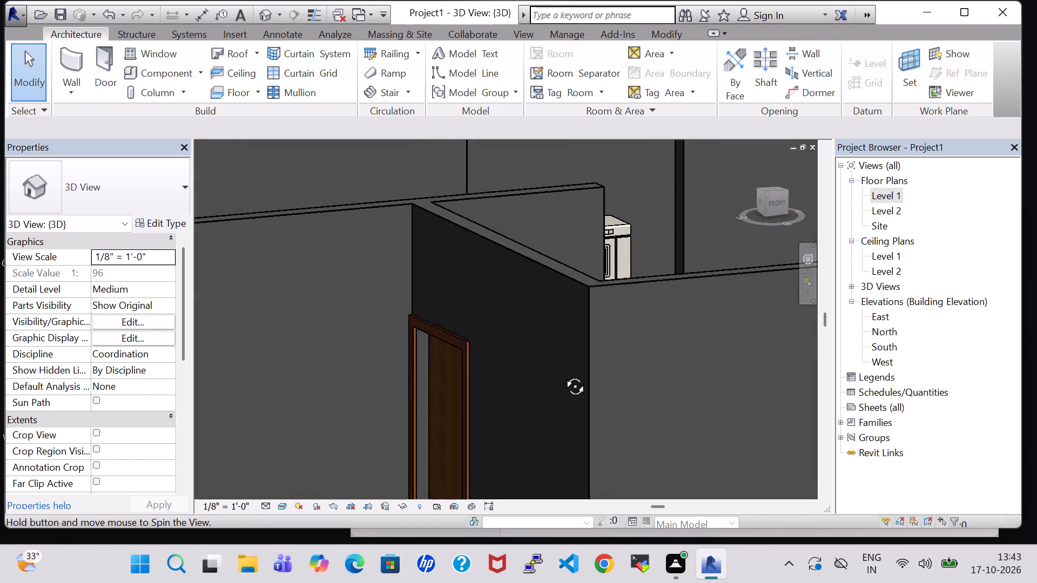
middle_click_drag(563, 374, 533, 365, "shift")
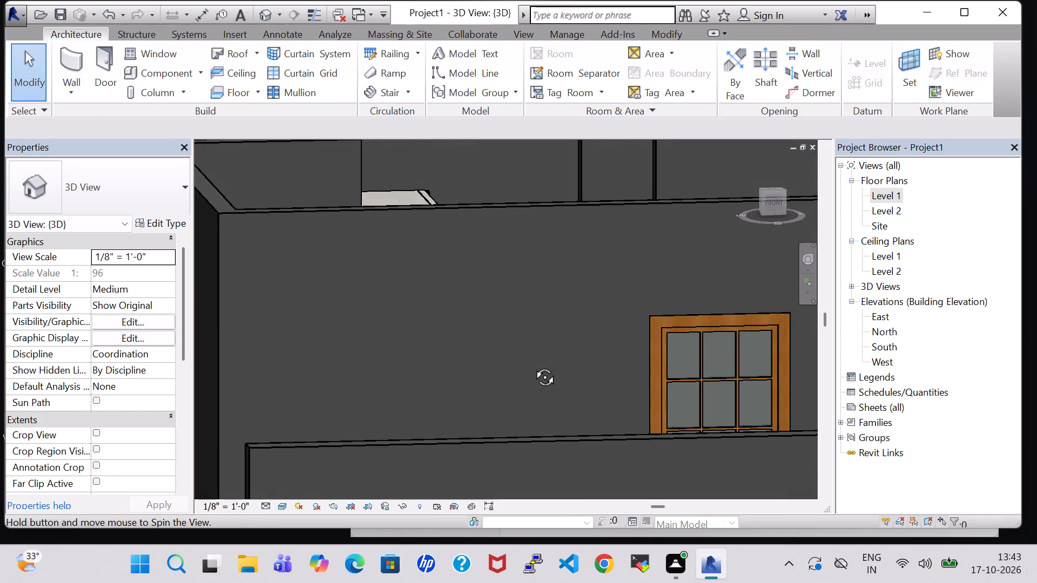
middle_click_drag(533, 365, 536, 436, "shift")
left_click(543, 268)
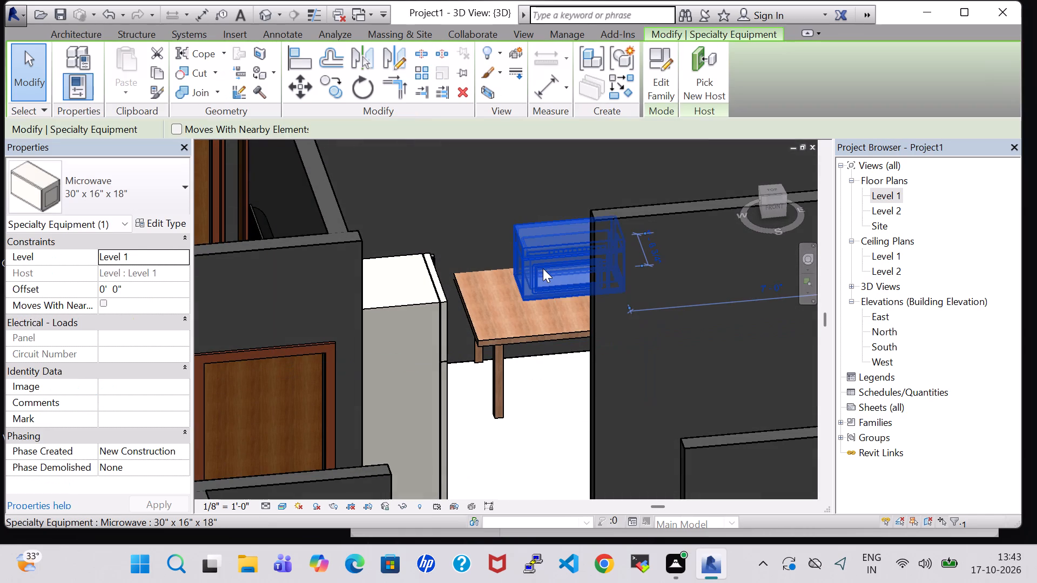
key("Down")
key("Down")
key("Down")
key("Down")
key("Down")
left_click(529, 397)
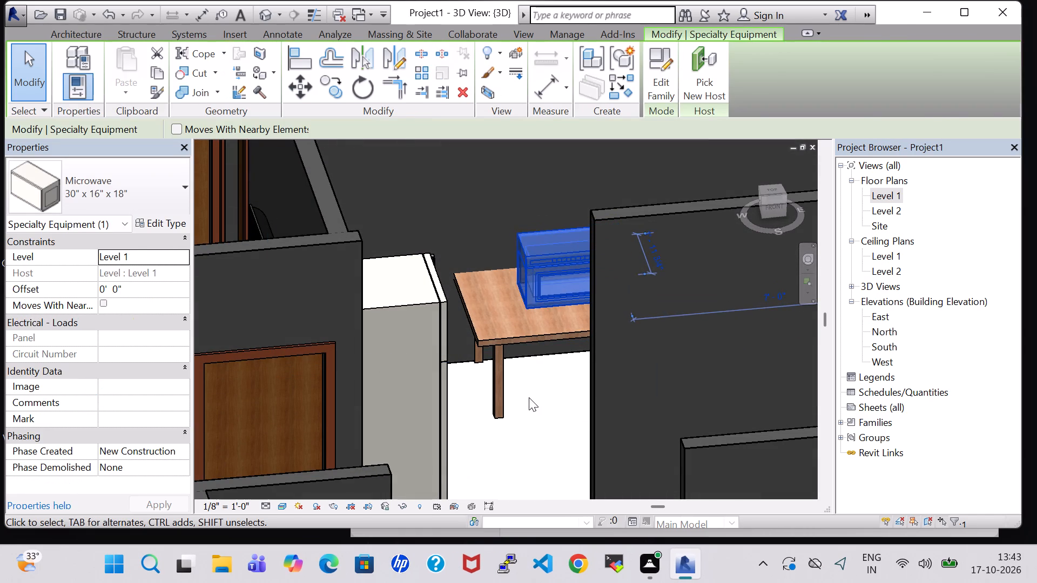
Inspect the microwave from several angles, and nudge it back along the tabletop toward the kitchen's north wall.
middle_click_drag(531, 397, 528, 345, "shift")
scroll(531, 397, "up", 1, "shift")
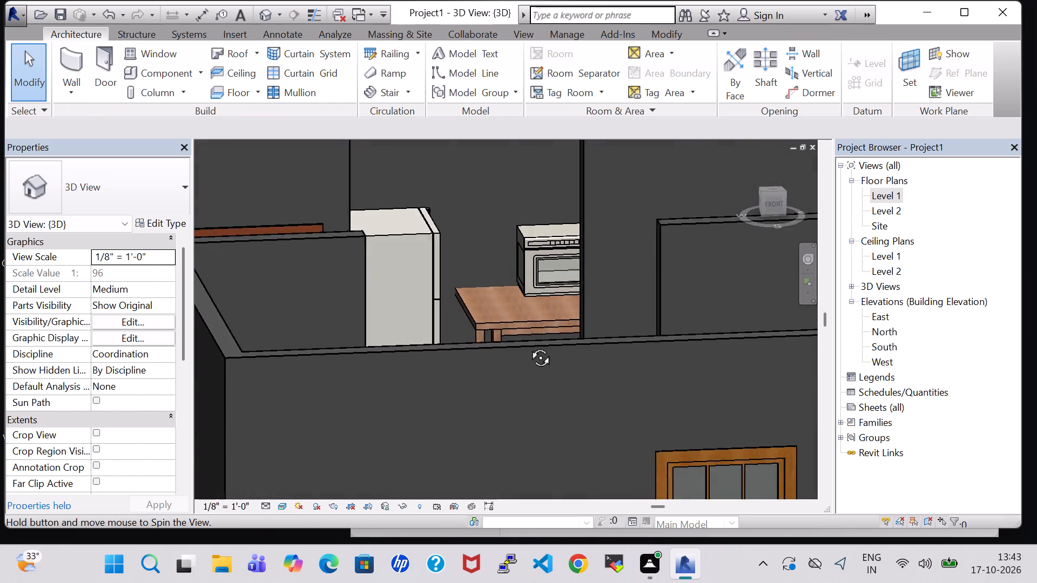
middle_click_drag(528, 345, 564, 342, "shift")
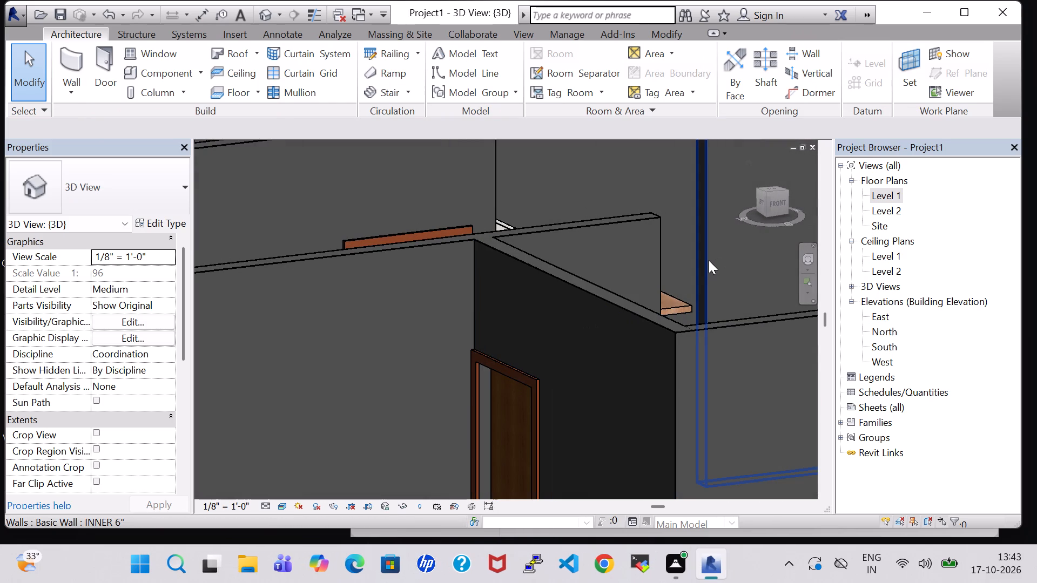
middle_click_drag(703, 294, 555, 299)
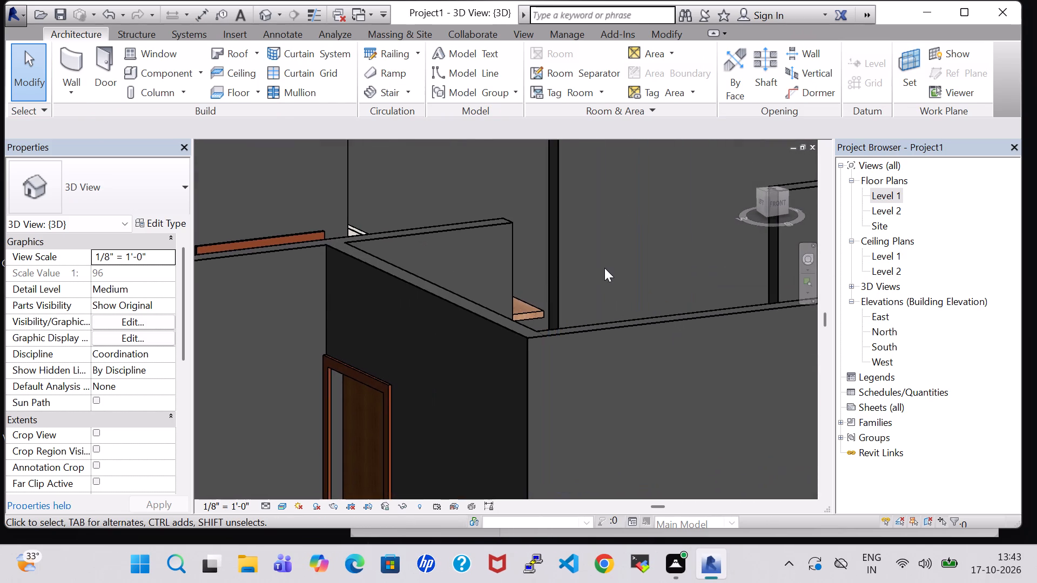
scroll(604, 268, "down", 3)
middle_click_drag(677, 266, 650, 399, "shift")
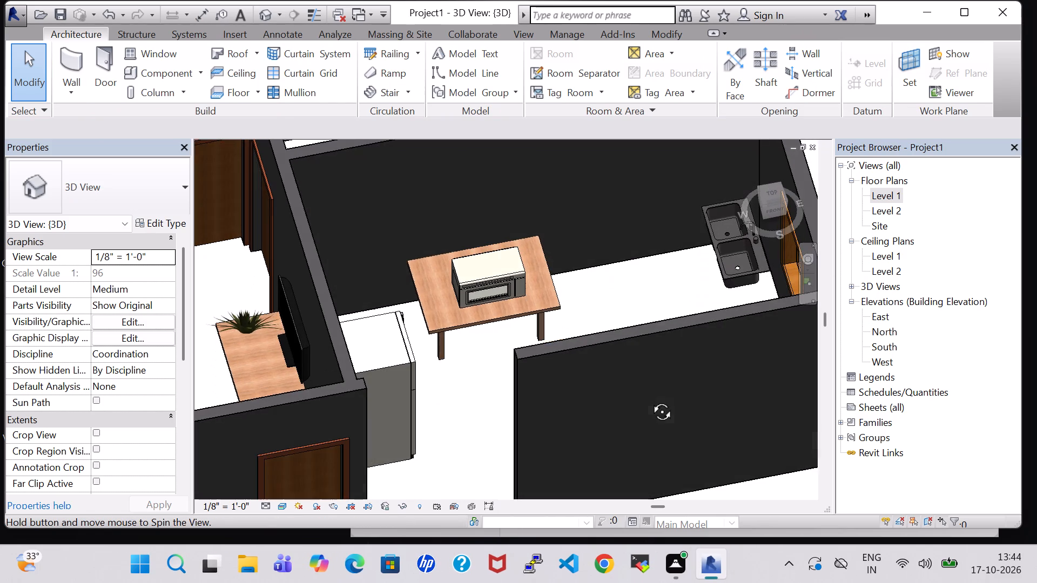
middle_click_drag(594, 324, 513, 321, "shift")
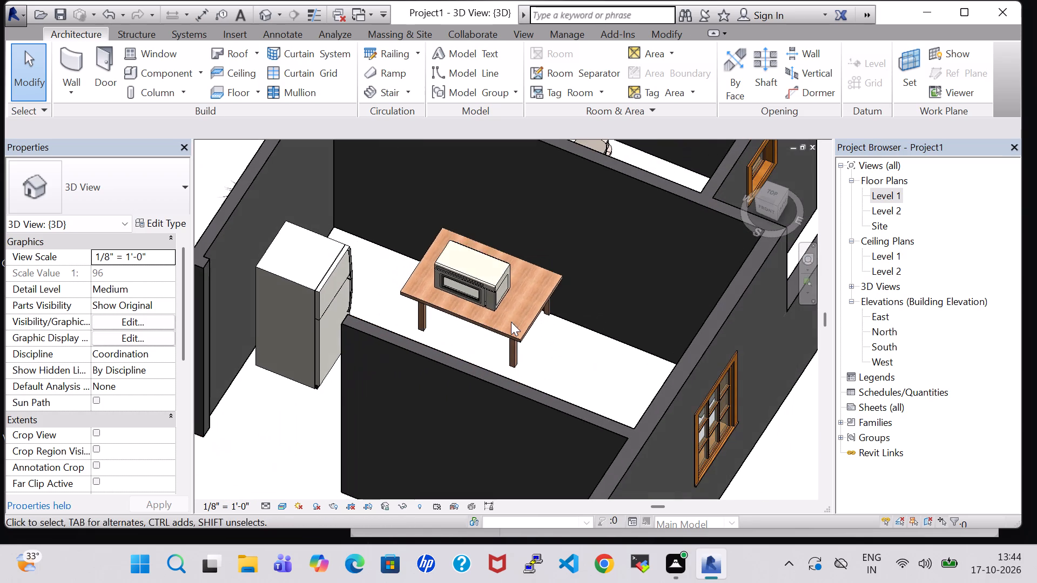
left_click(504, 282)
key("Down")
key("Down")
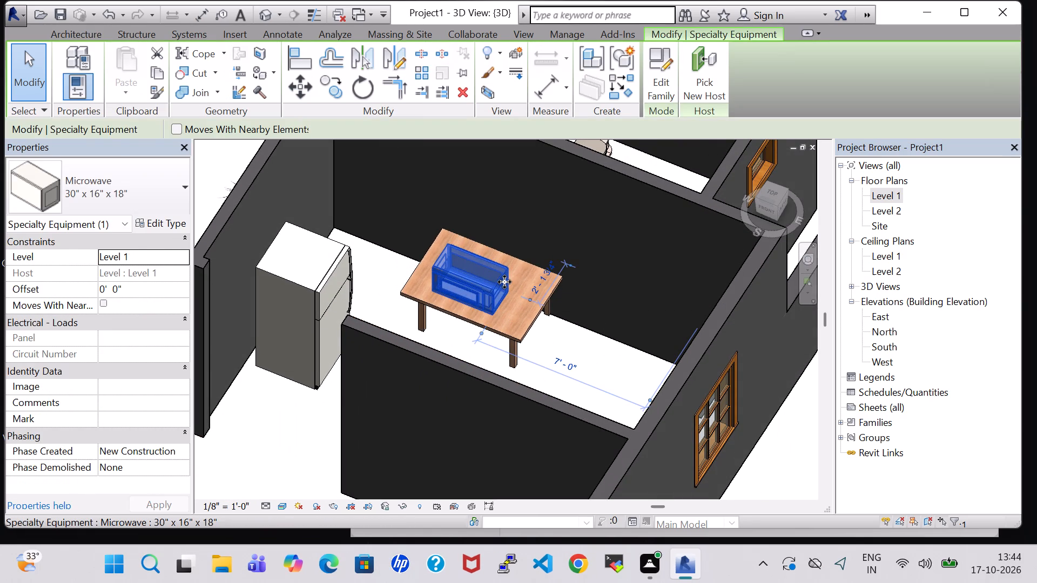
key("Up")
key("Up")
key("Up")
key("Up")
key("Up")
key("Up")
key("Up")
key("Up")
key("Up")
key("Up")
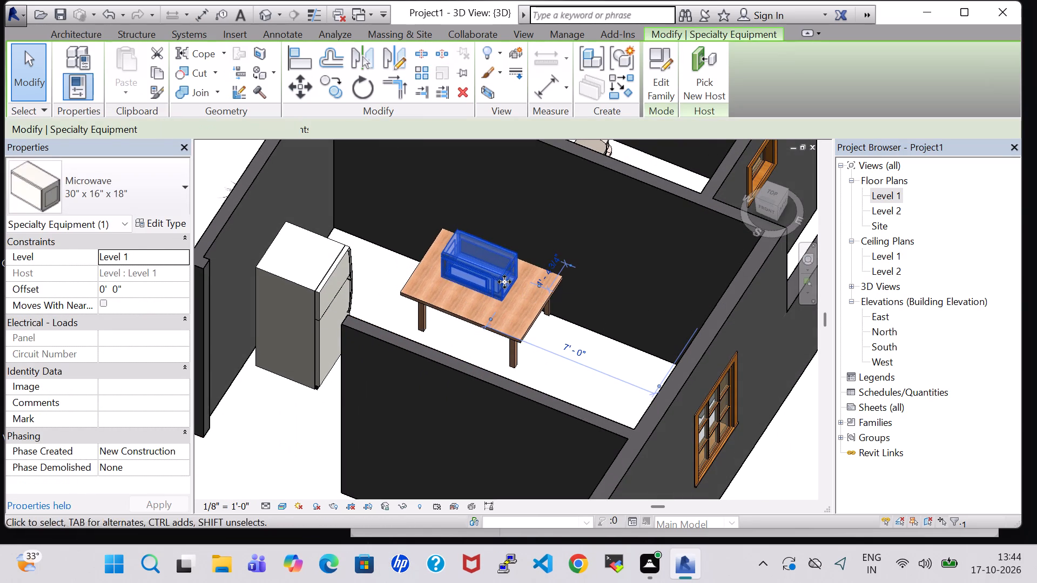
key("Up")
key("Up")
key("Up")
key("Up")
key("Up")
key("Up")
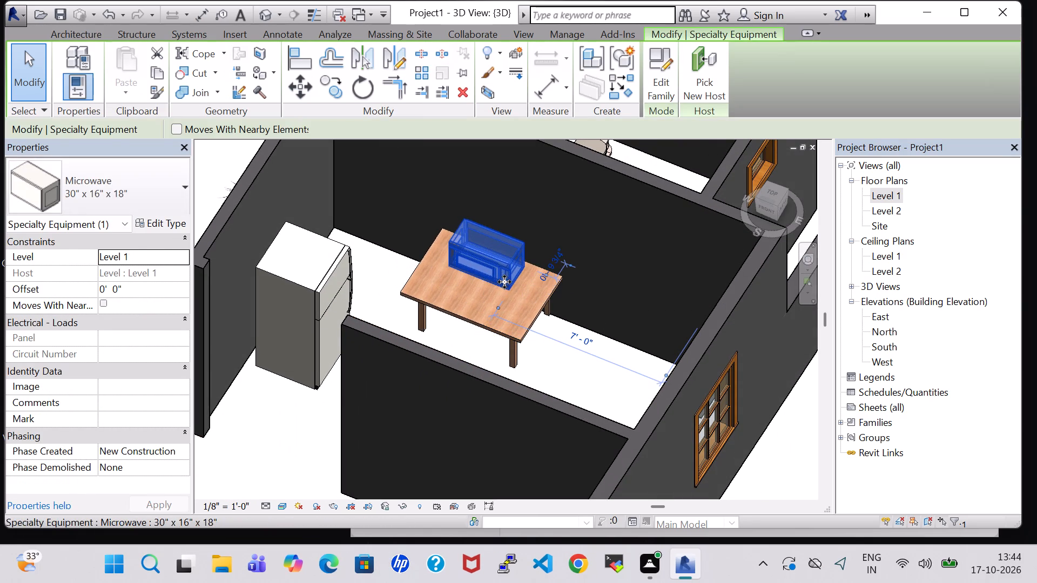
left_click(551, 343)
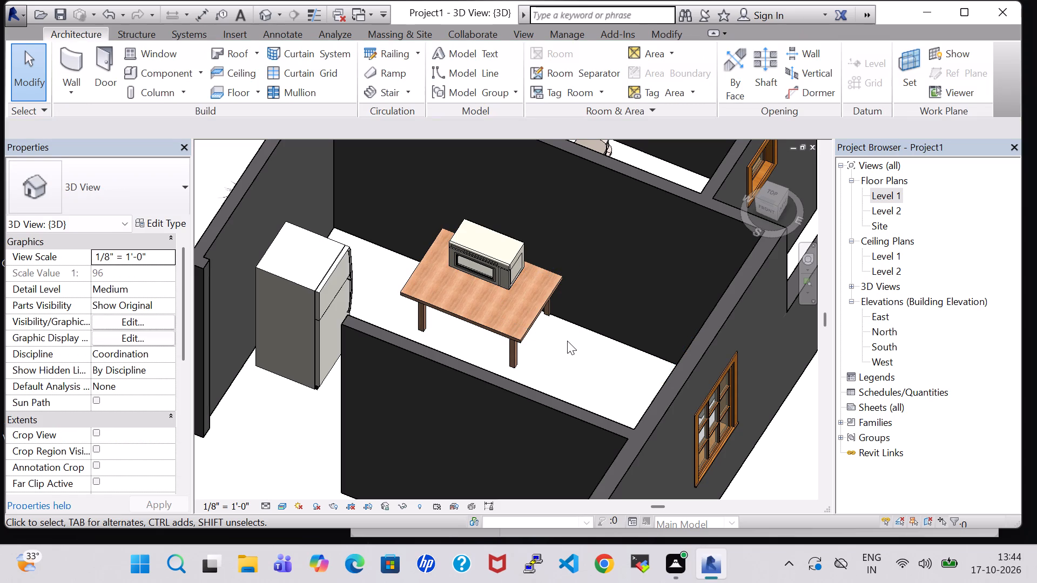
Check how the microwave meets the tabletop from several angles and review the dimensions in its type properties.
middle_click_drag(573, 341, 476, 232, "shift")
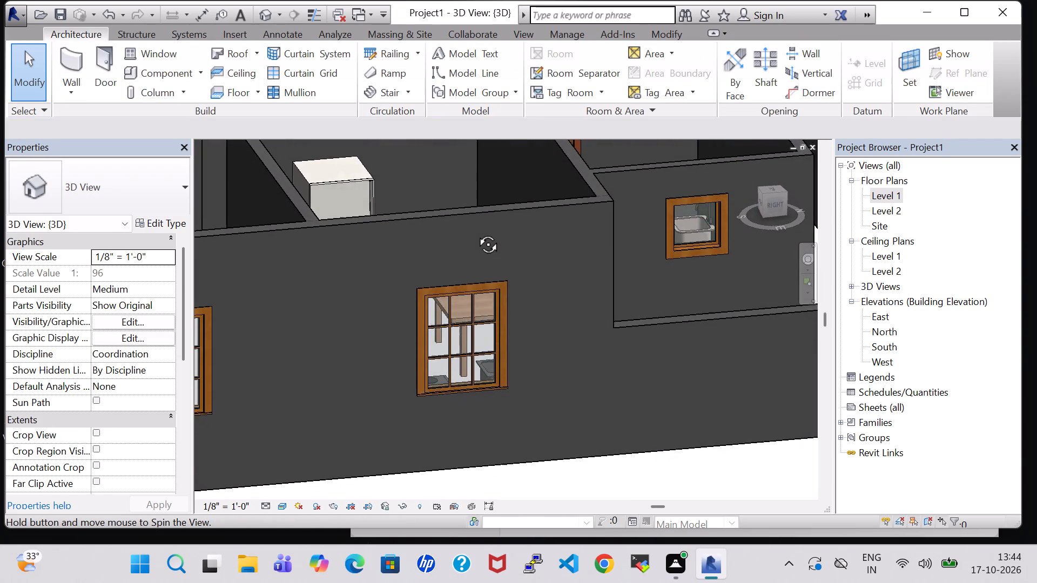
middle_click_drag(476, 232, 474, 216, "shift")
middle_click_drag(518, 347, 518, 339, "shift")
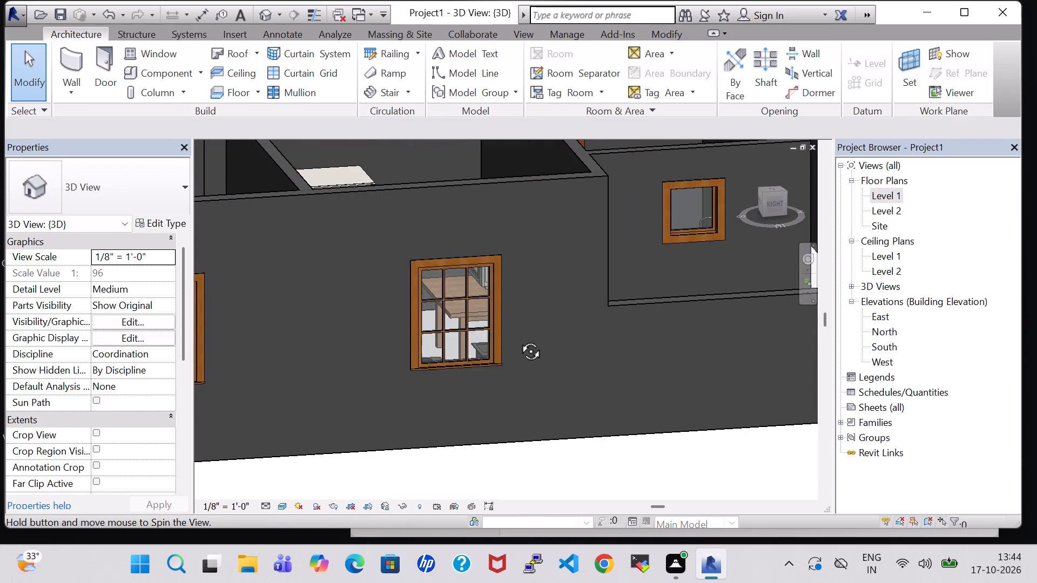
middle_click_drag(518, 339, 534, 320, "shift")
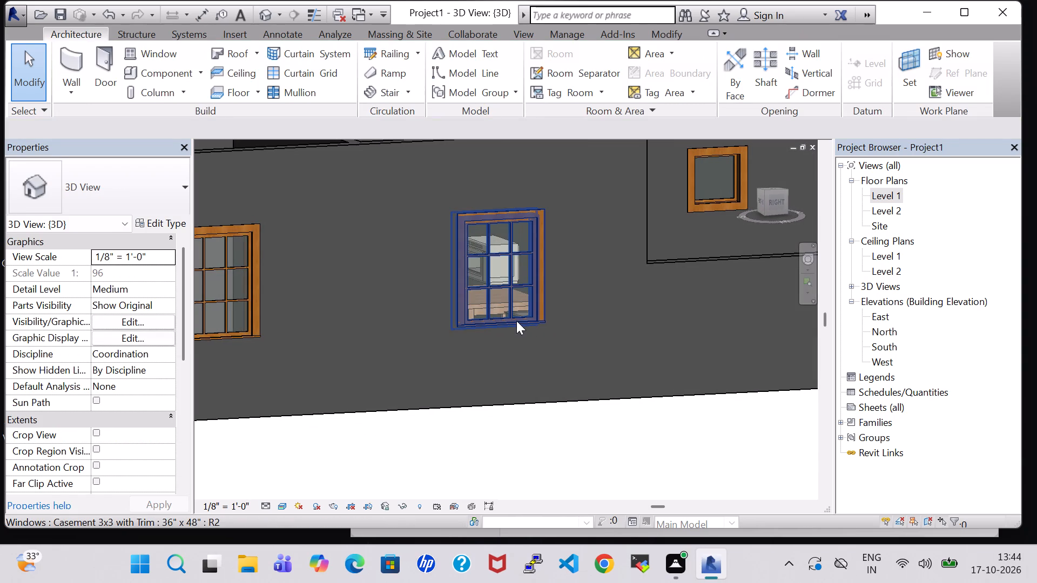
middle_click_drag(560, 426, 695, 537, "shift")
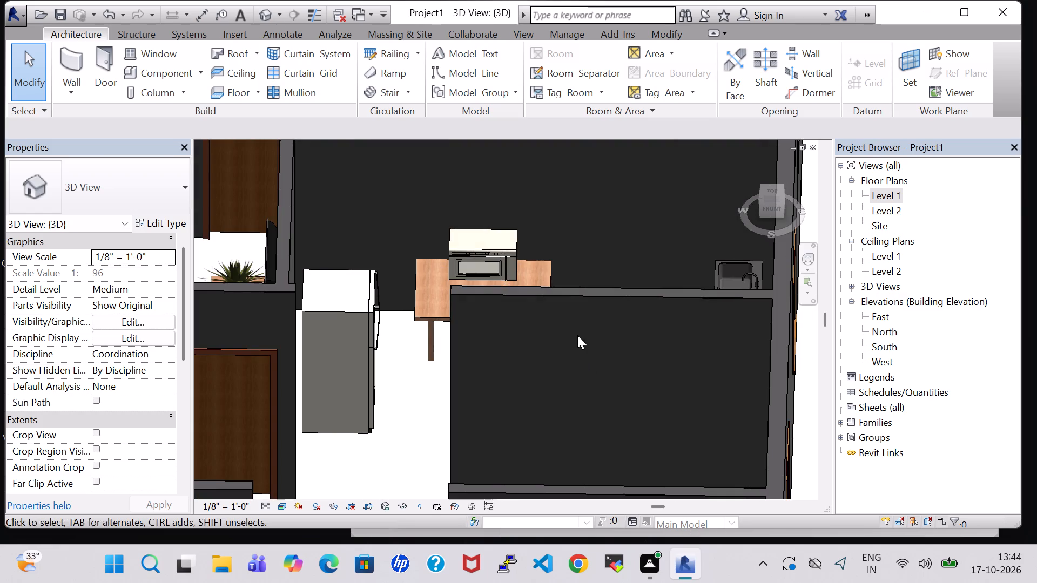
left_click(494, 268)
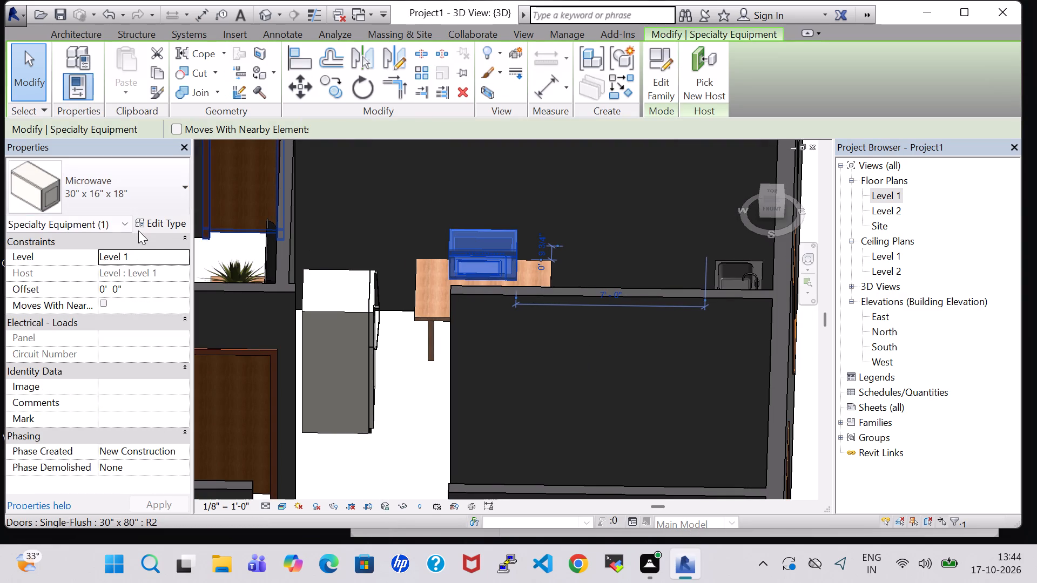
left_click(155, 221)
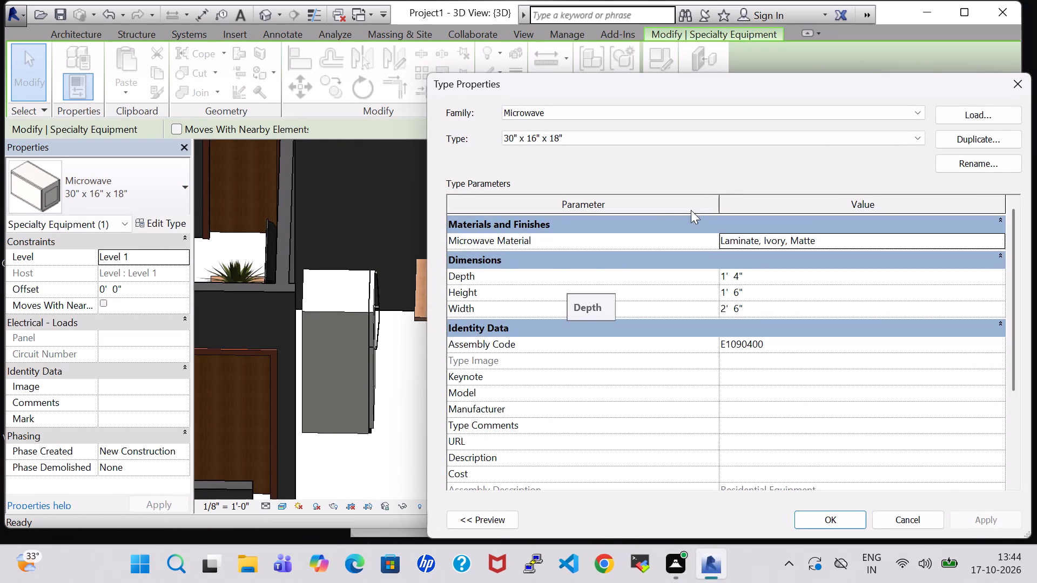
left_click(1015, 91)
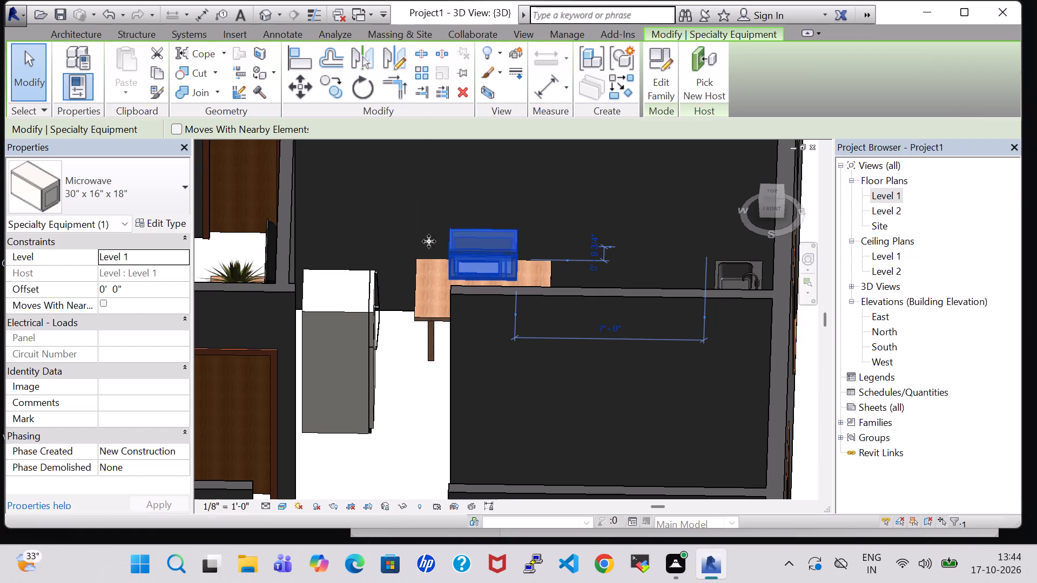
left_click(403, 399)
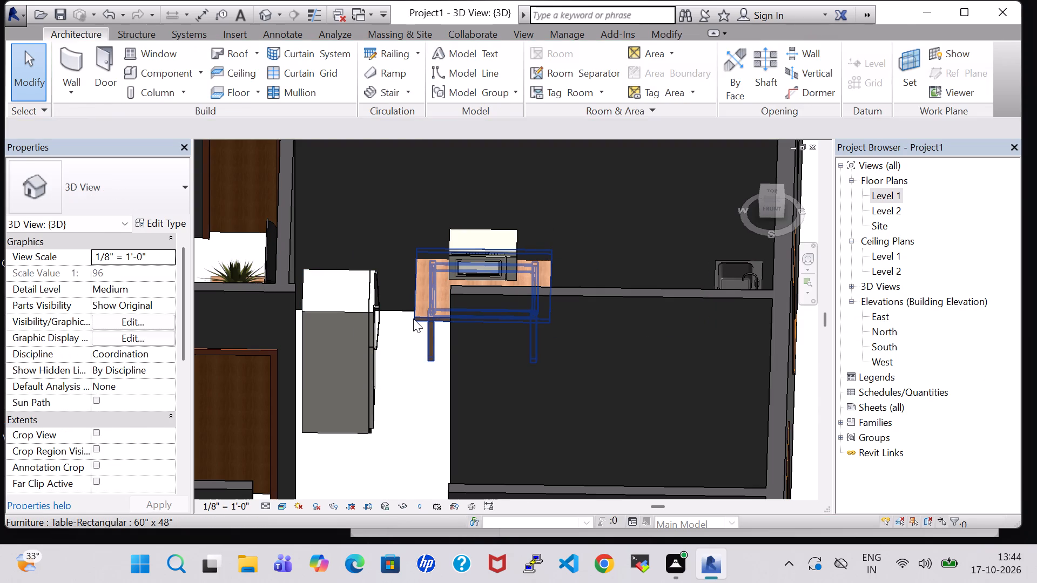
Set the height of the 60" x 48" rectangular table type under the microwave to 3'.
left_click(413, 318)
left_click(144, 228)
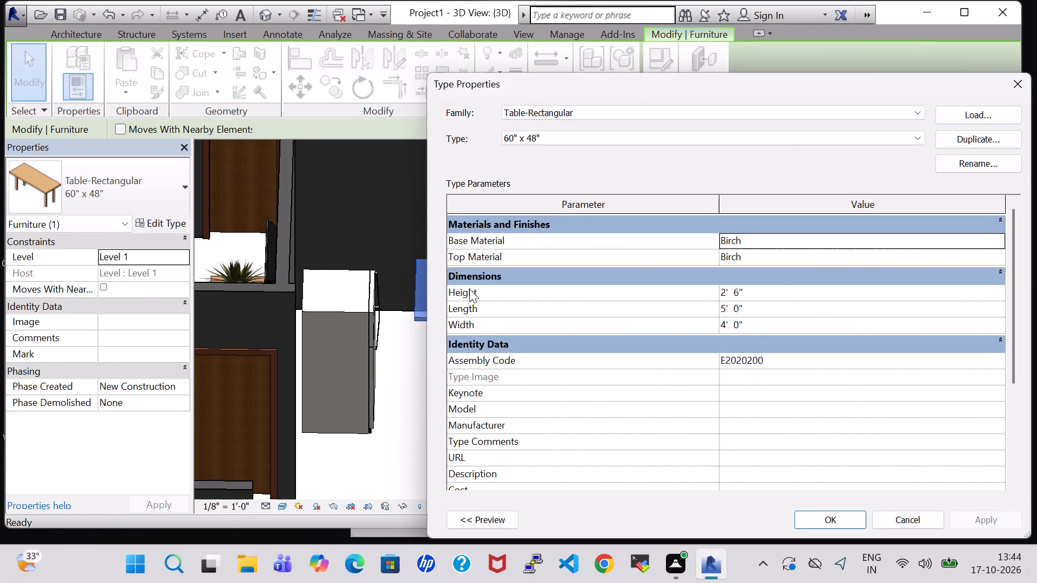
left_click(728, 295)
left_click(739, 293)
key("BackSpace")
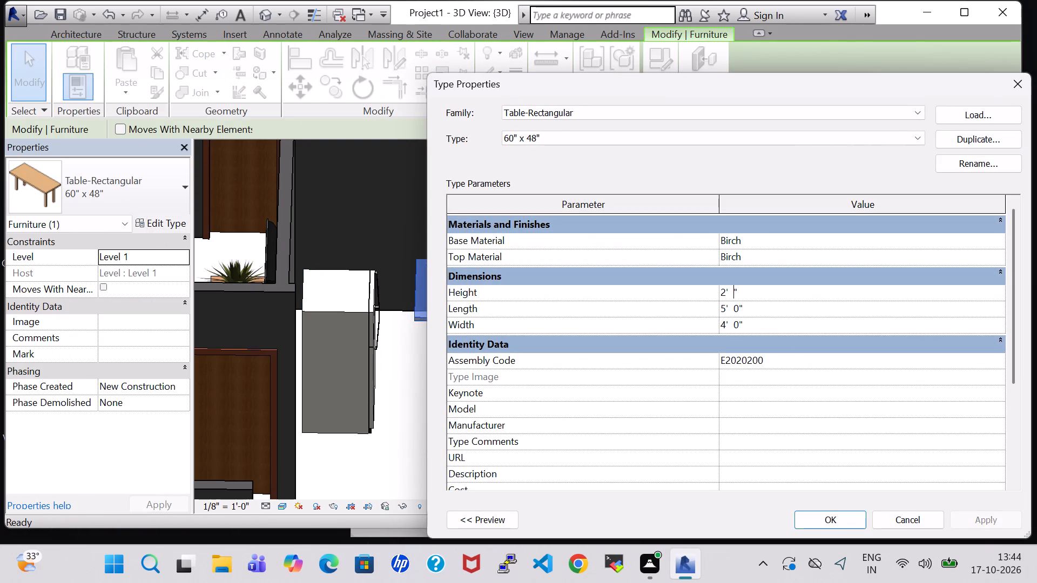
key("BackSpace")
key("BackSpace")
key("BackSpace")
key("BackSpace")
key("3")
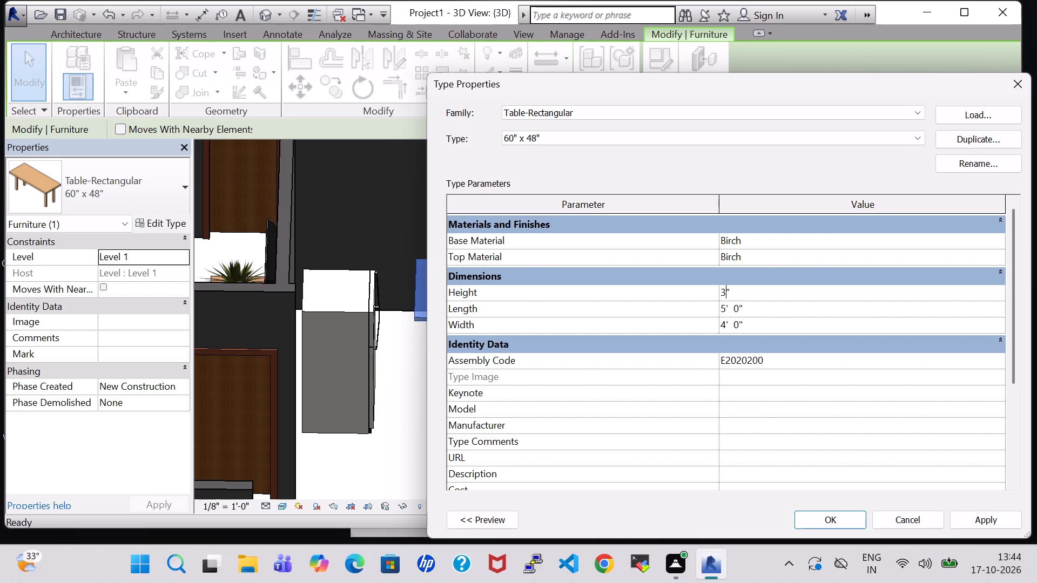
left_click(748, 290)
key("BackSpace")
key("apostrophe")
left_click(843, 525)
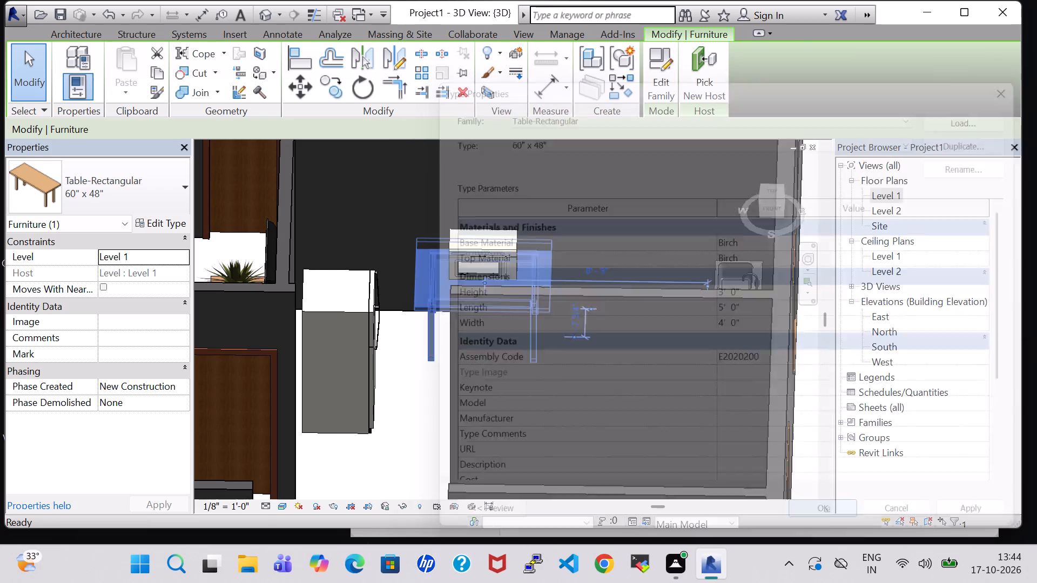
left_click(415, 384)
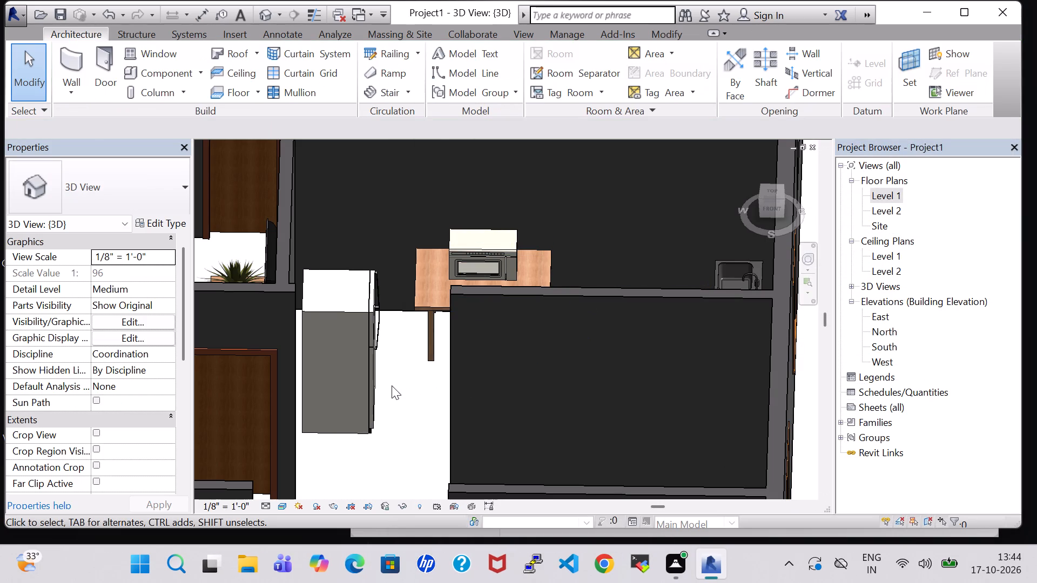
Examine from several angles how the microwave sits on the raised rectangular table.
middle_click_drag(389, 385, 407, 299, "shift")
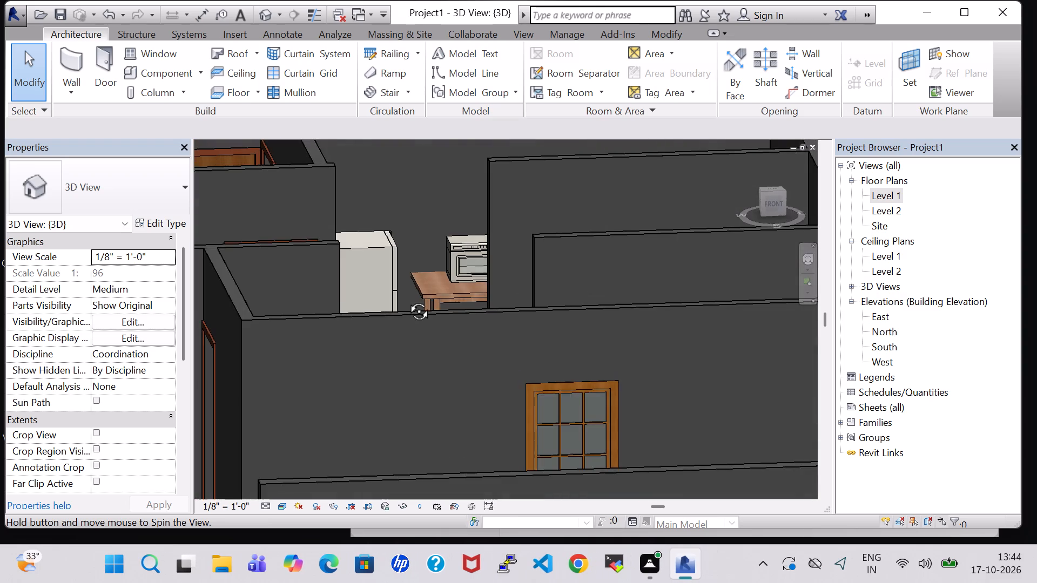
middle_click_drag(407, 299, 295, 290, "shift")
middle_click_drag(823, 455, 685, 402, "shift")
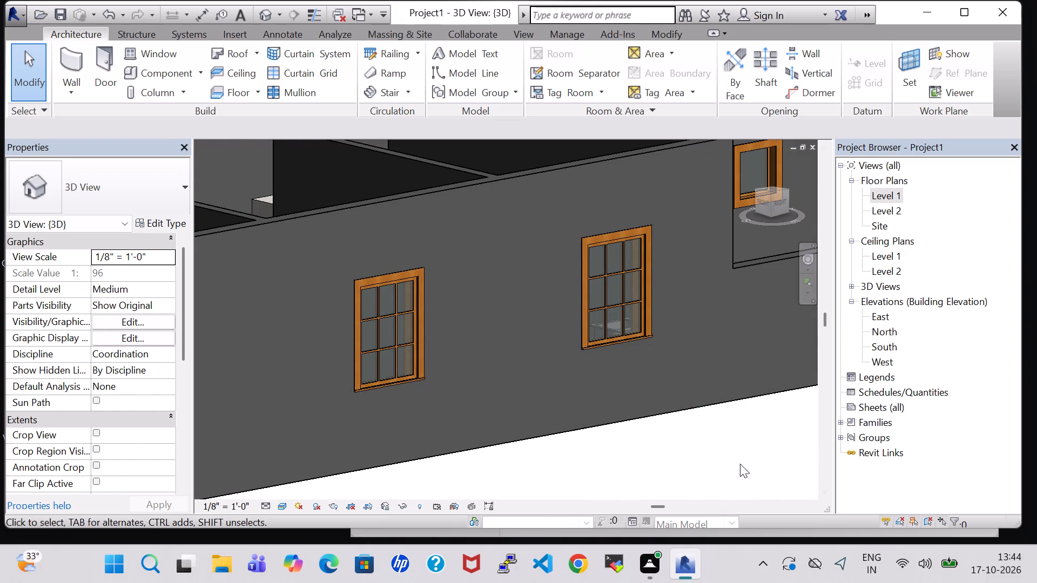
middle_click_drag(744, 470, 692, 438, "shift")
middle_click_drag(648, 454, 820, 474, "shift")
middle_click_drag(554, 280, 584, 359, "shift")
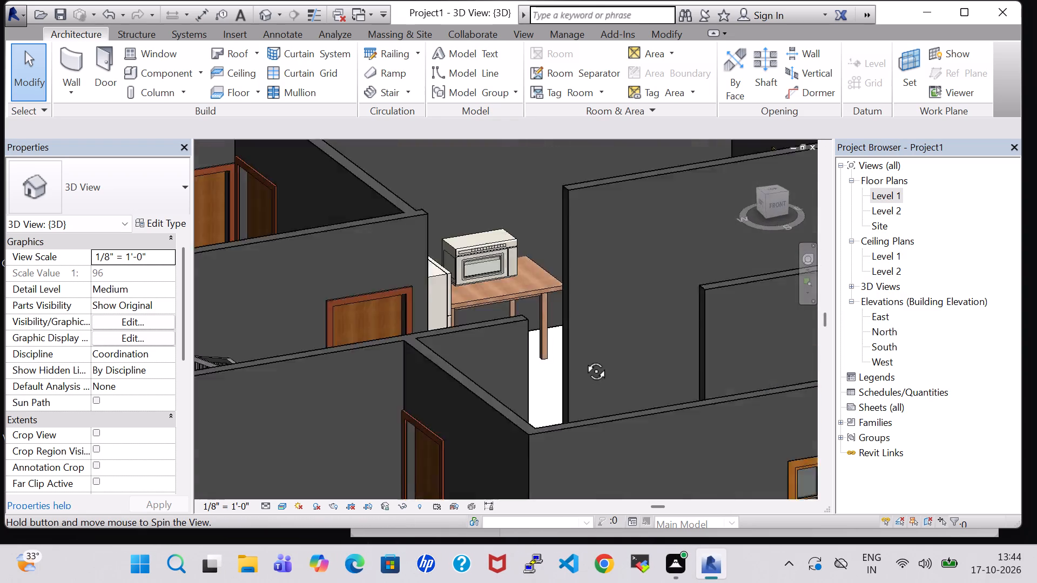
middle_click_drag(584, 359, 533, 393, "shift")
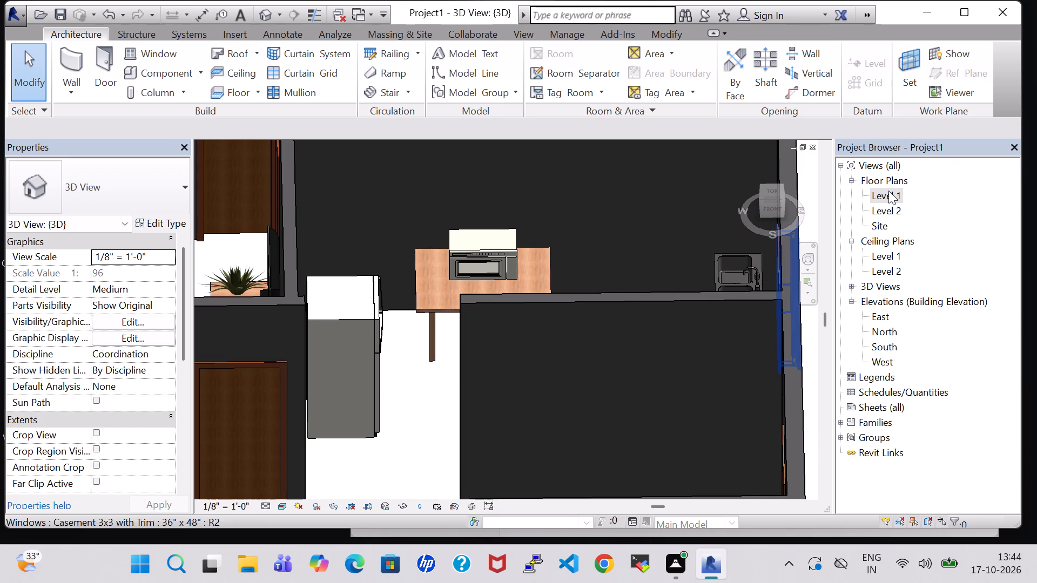
Open the Level 1 floor plan.
double_click(888, 191)
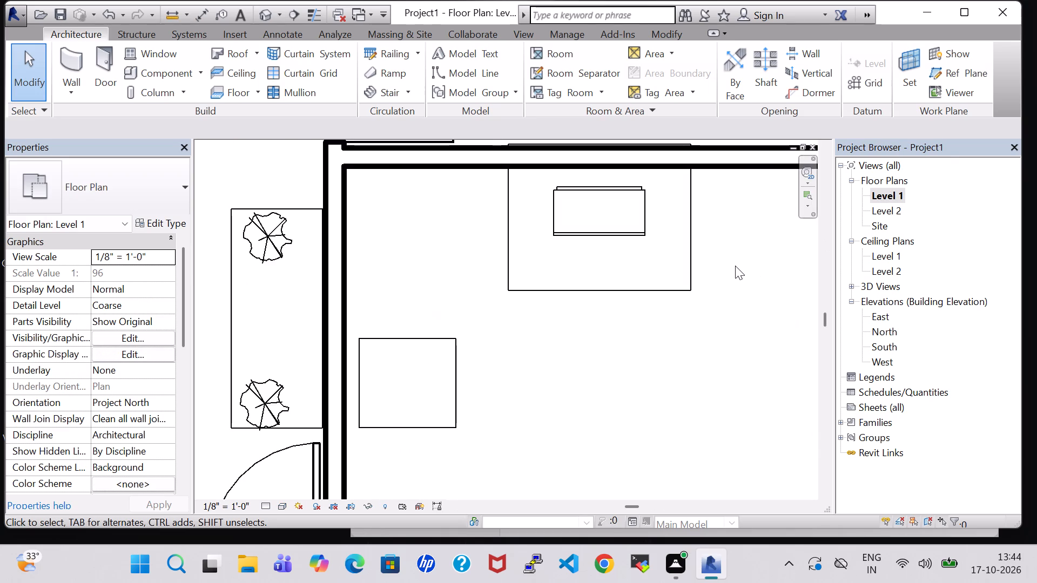
Change the rectangular table under the microwave to the 72" x 30" type.
scroll(733, 267, "down", 2)
left_click(676, 290)
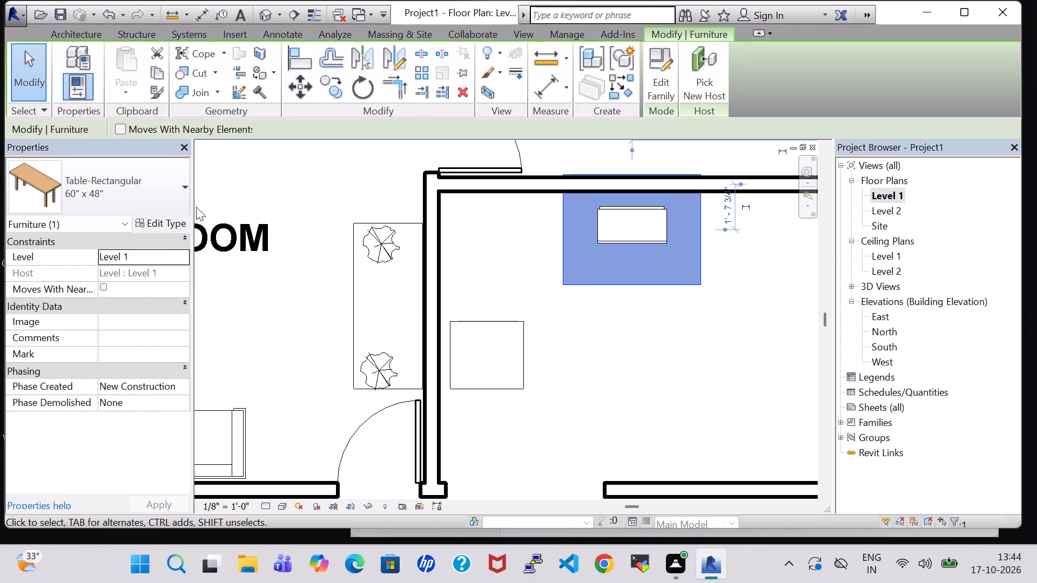
left_click(152, 225)
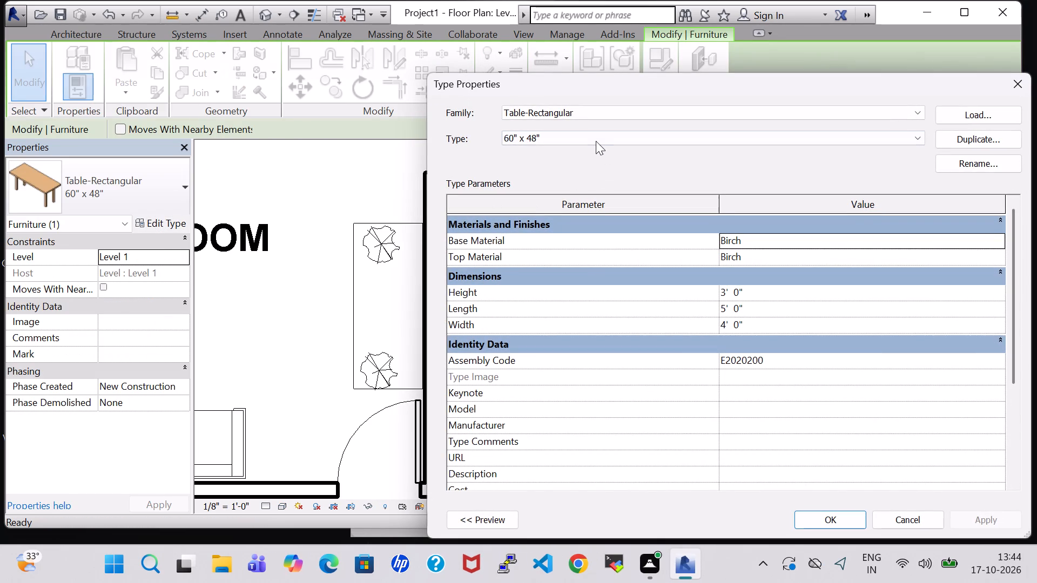
left_click(596, 141)
left_click(596, 173)
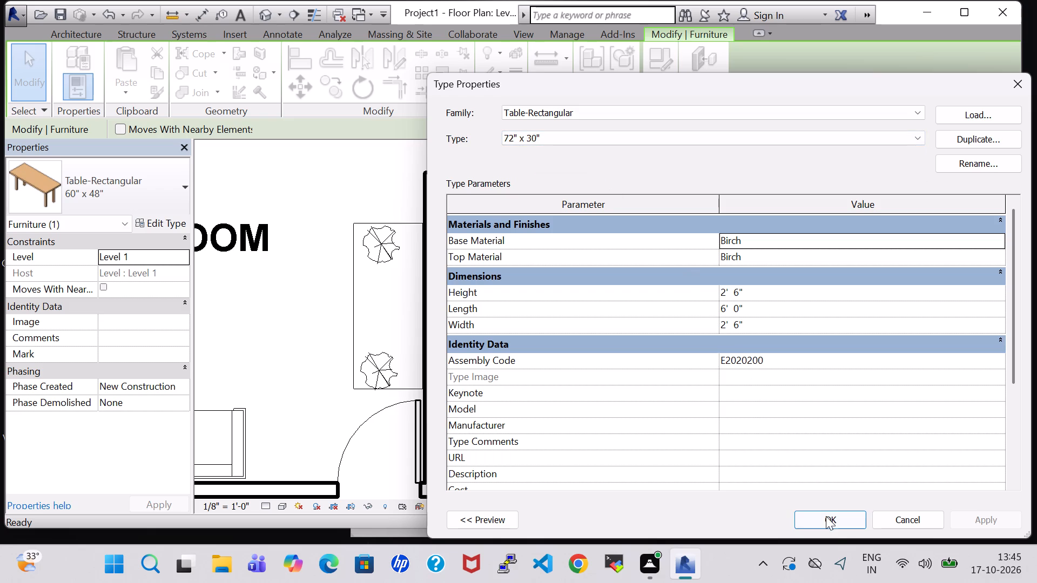
left_click(833, 526)
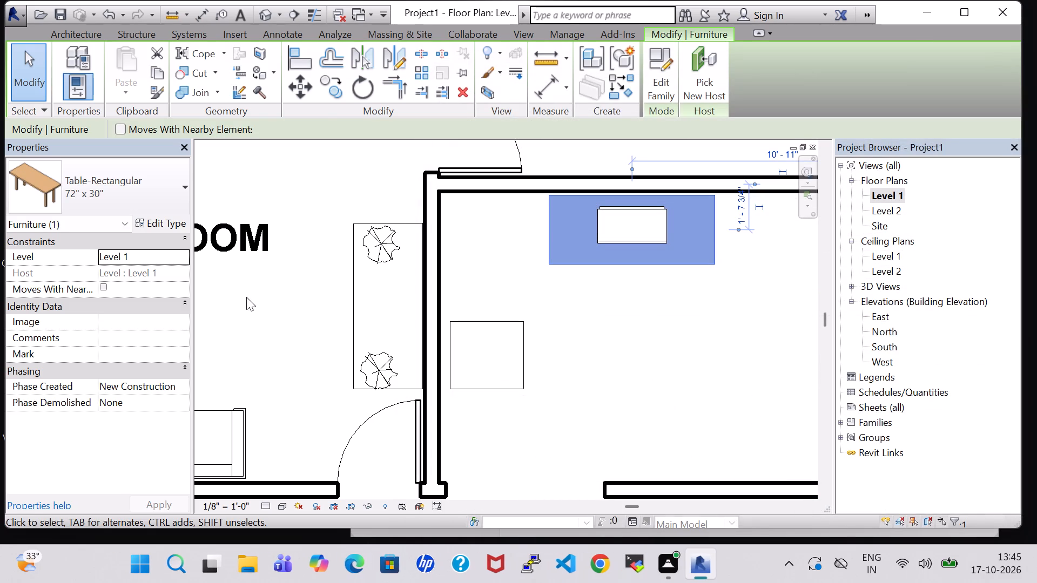
Set the height of the 72" x 30" rectangular table type to 3'.
left_click(153, 223)
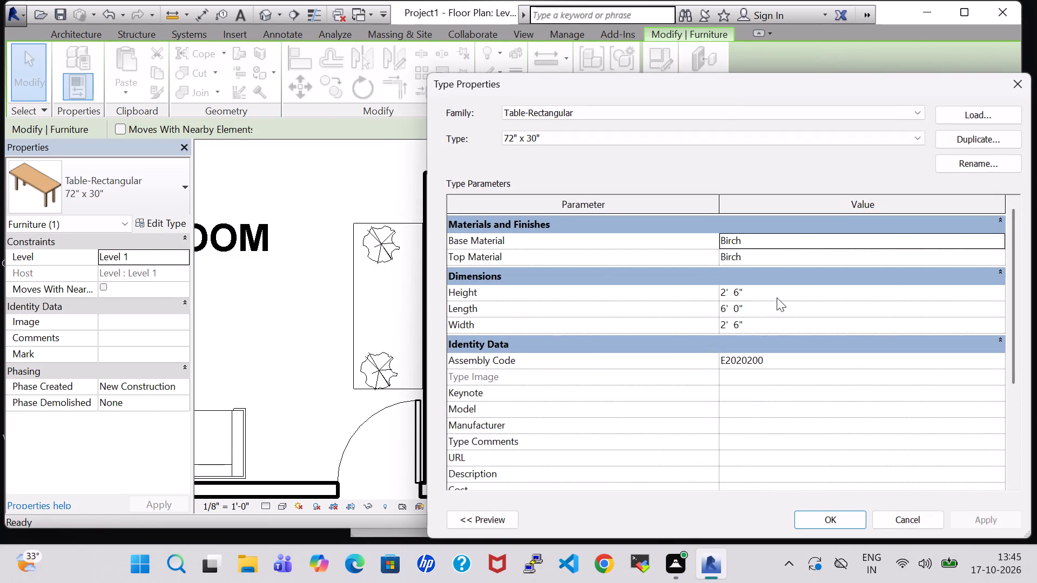
left_click(740, 296)
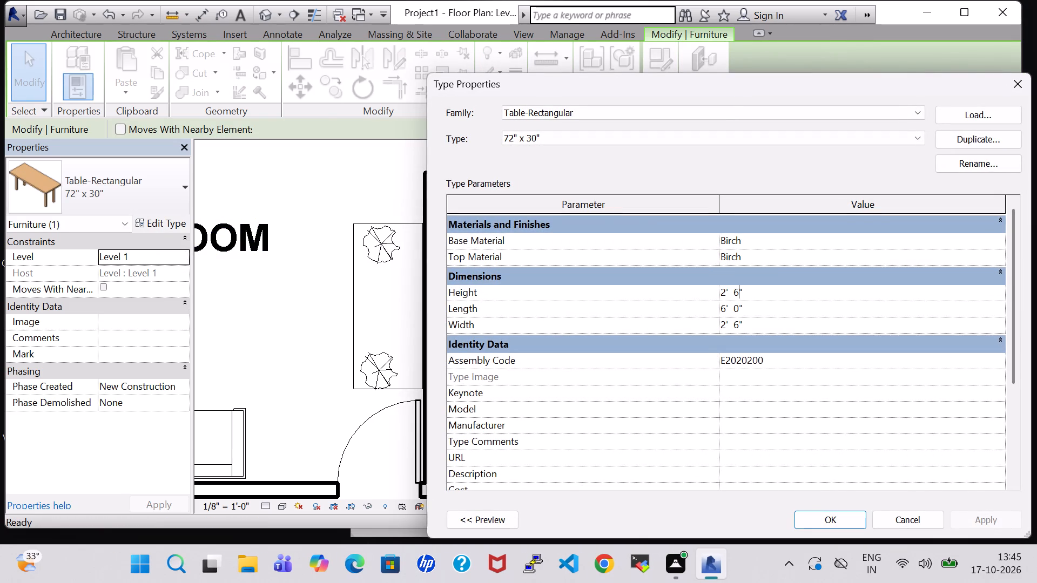
left_click(742, 294)
key("BackSpace")
key("BackSpace")
key("BackSpace")
key("BackSpace")
key("BackSpace")
key("BackSpace")
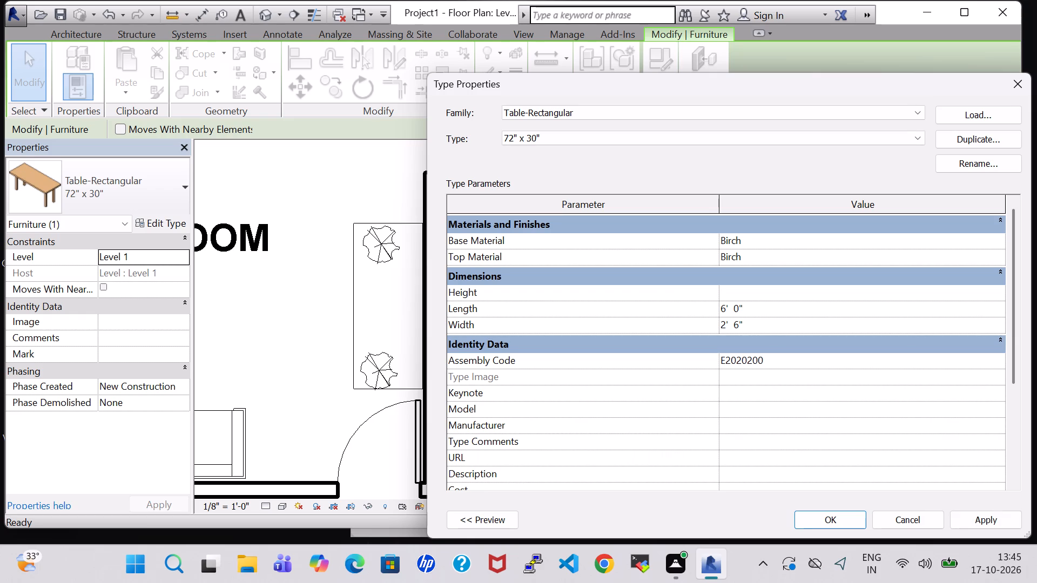
type("3'")
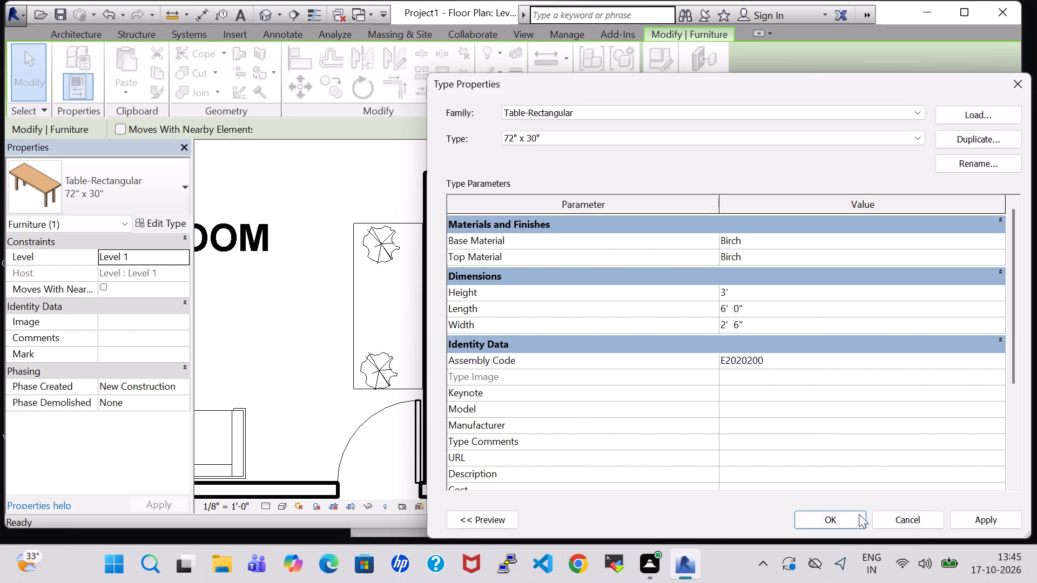
left_click(843, 519)
left_click(711, 365)
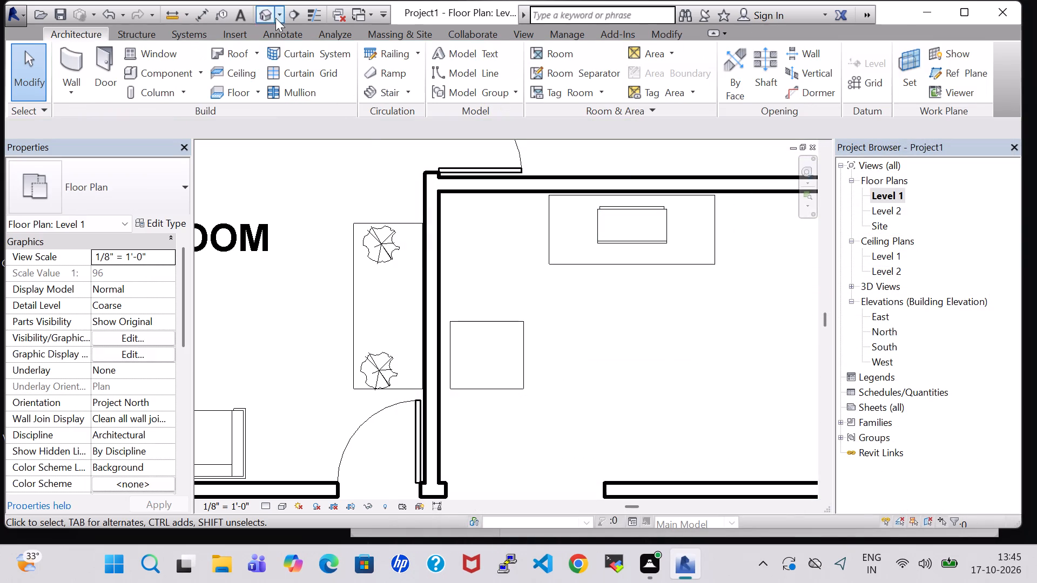
Check the resized table in 3D and, in the Level 1 plan, shift the microwave west to near the tabletop's end.
left_click(256, 16)
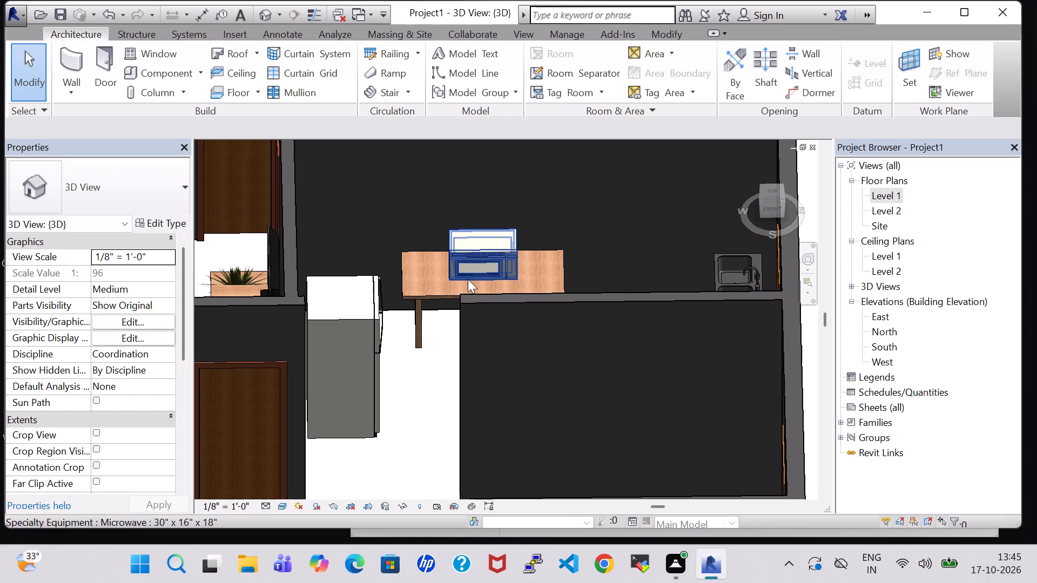
middle_click_drag(406, 408, 412, 360, "shift")
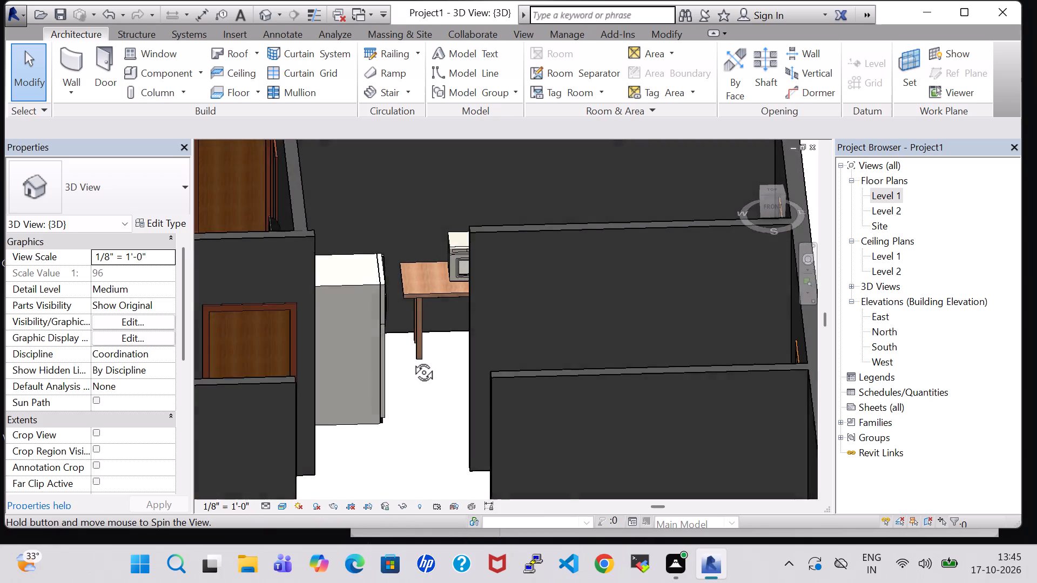
middle_click_drag(412, 360, 395, 441, "shift")
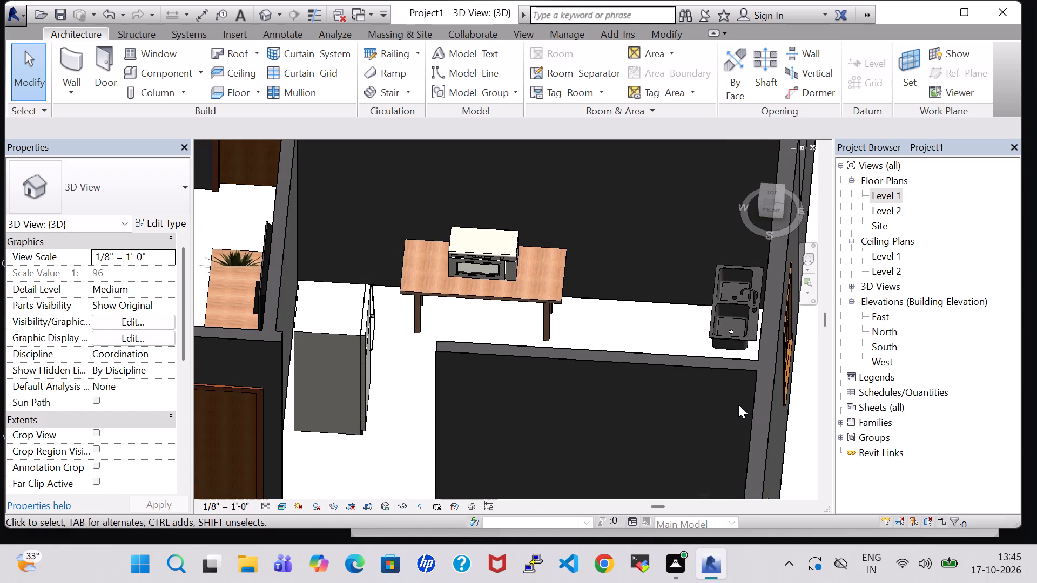
double_click(888, 201)
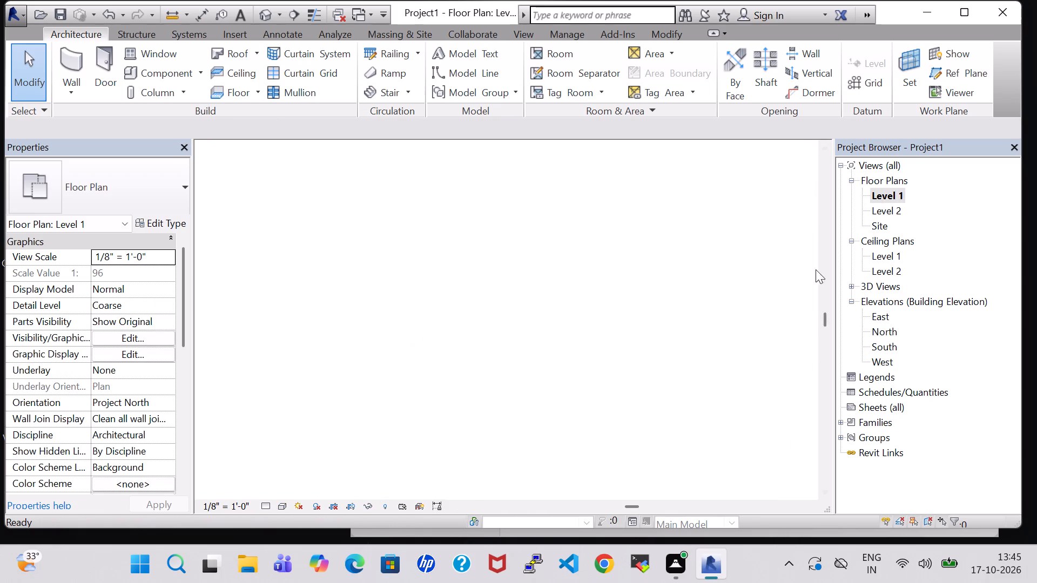
left_click(635, 242)
key("Left")
key("Left")
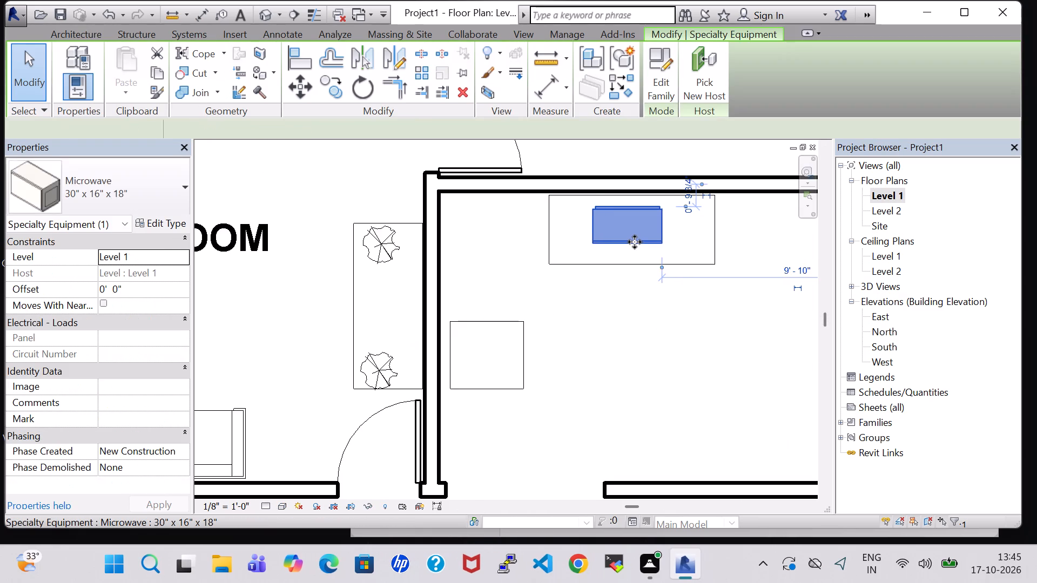
key("Left")
key("Left")
key("Left")
key("Left")
key("Left")
key("Left")
key("Left")
key("Left")
key("Left")
key("Left")
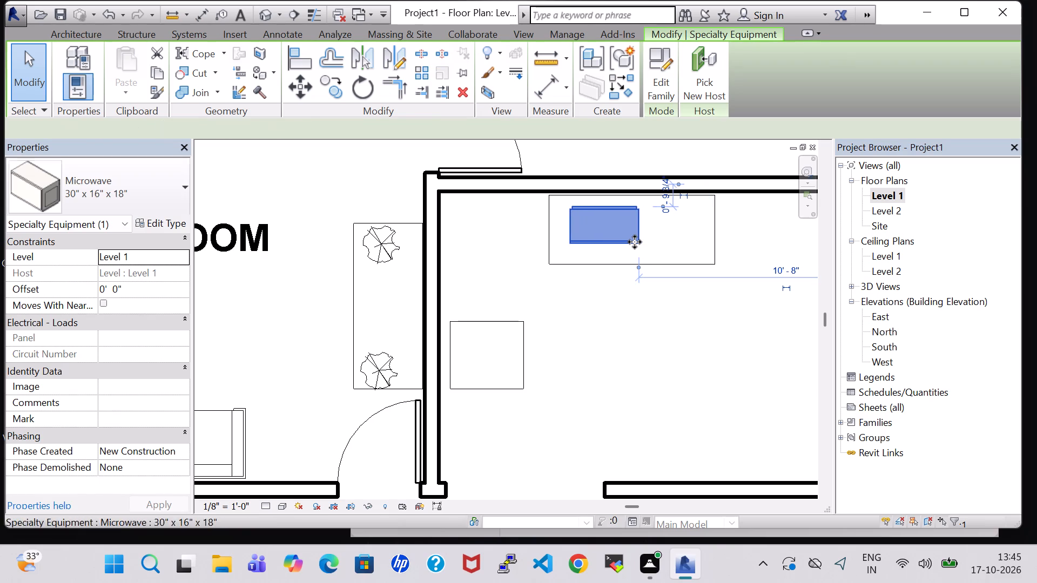
key("Left")
key("Left")
key("Left")
key("Left")
key("Left")
key("Left")
key("Left")
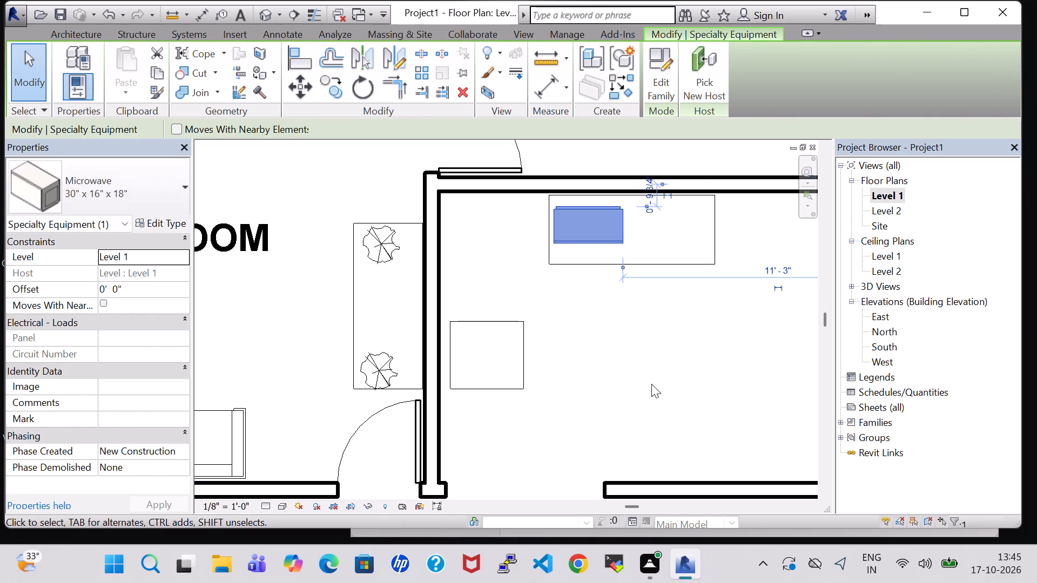
left_click(651, 384)
In the 3D view, nudge the microwave slightly east, away from the tabletop's west end.
left_click(266, 10)
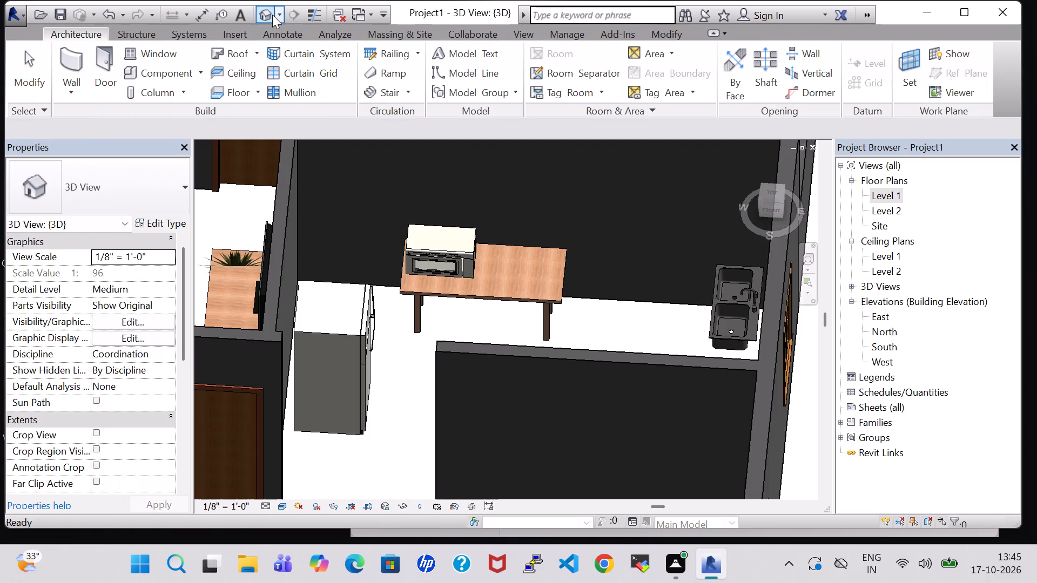
left_click(461, 249)
key("Right")
key("Right")
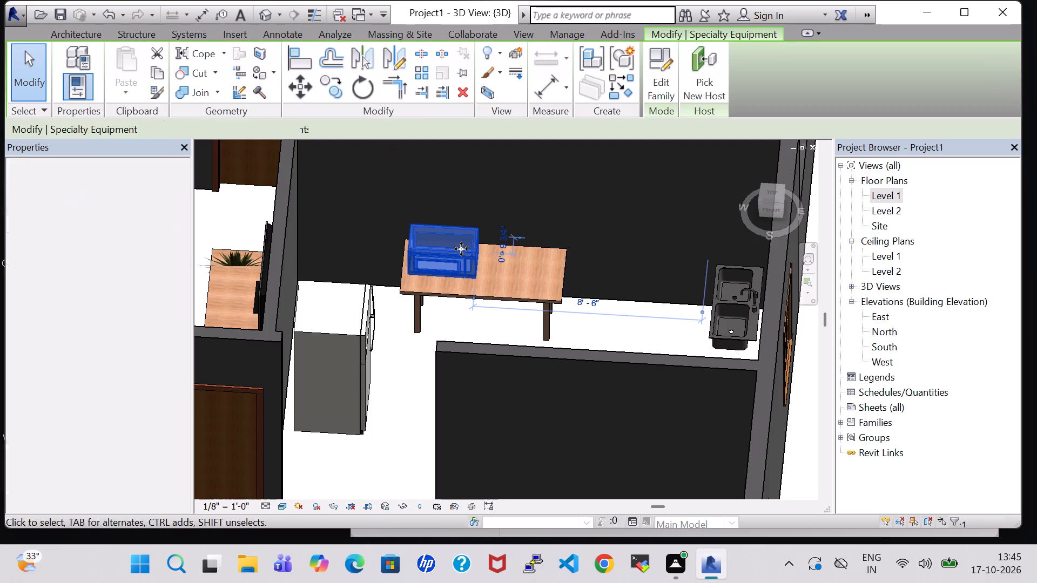
left_click(402, 350)
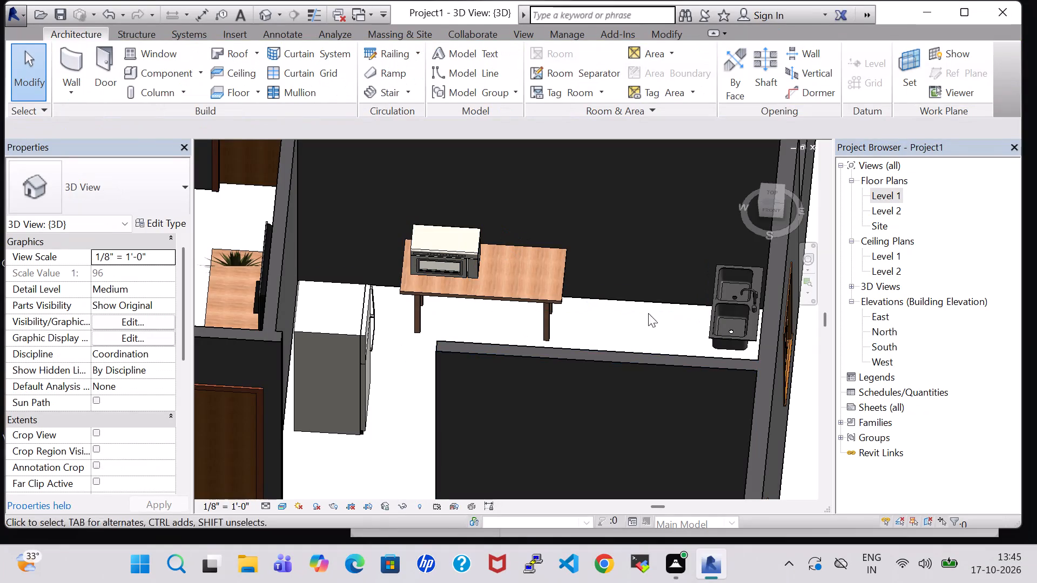
In the Level 1 floor plan, nudge the microwave north toward the wall behind the table.
double_click(883, 188)
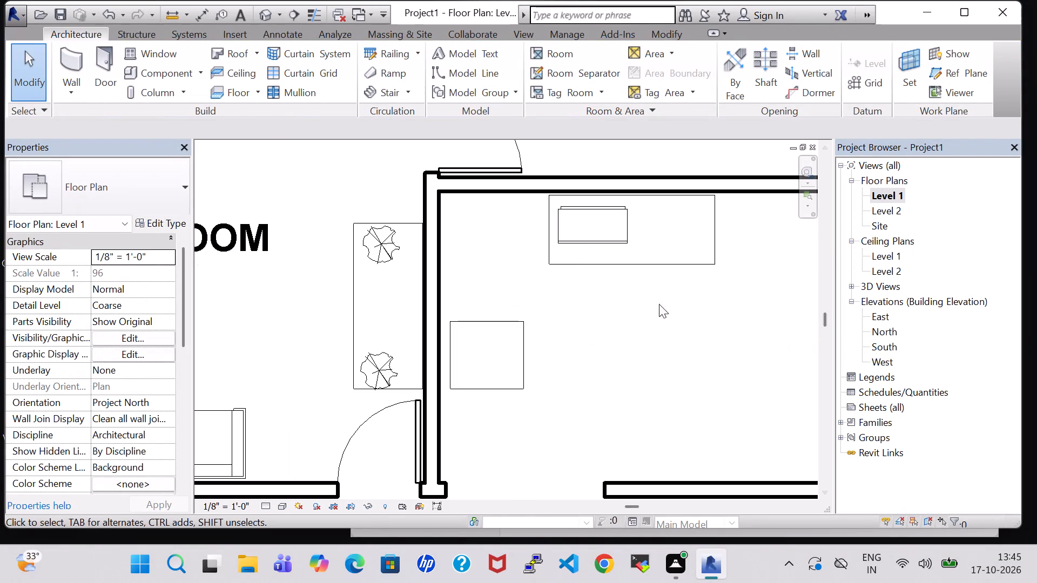
left_click(585, 241)
key("Up")
key("Up")
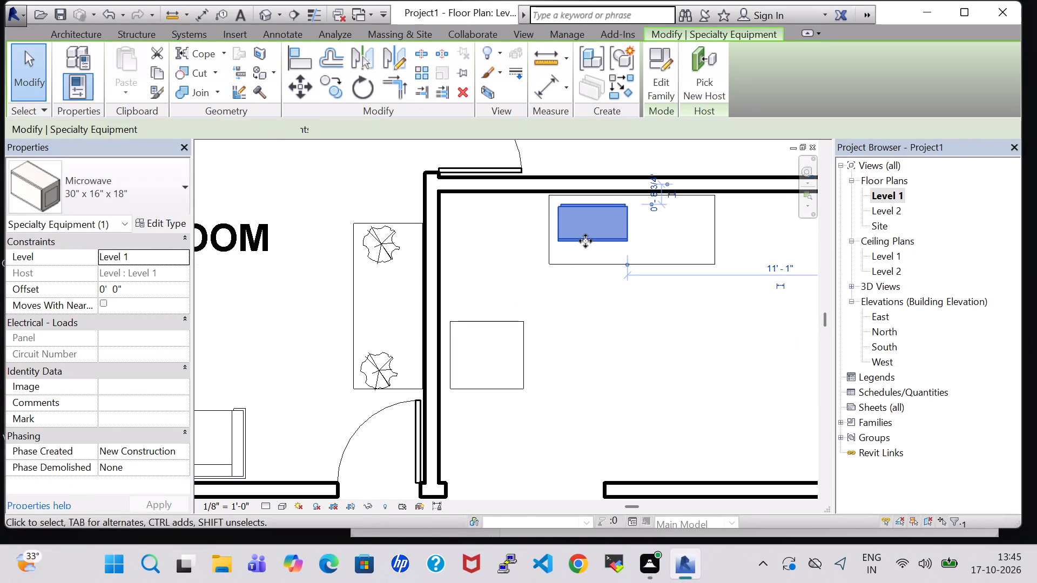
key("Up")
left_click(595, 324)
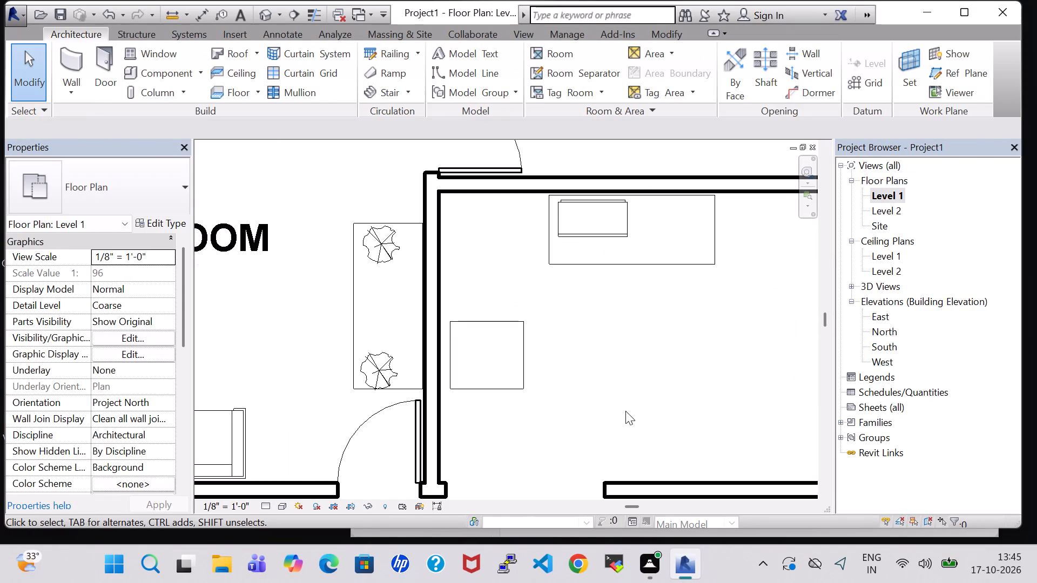
In the 3D view, nudge the kitchen's double sink east toward the exterior window wall.
scroll(623, 406, "down", 3)
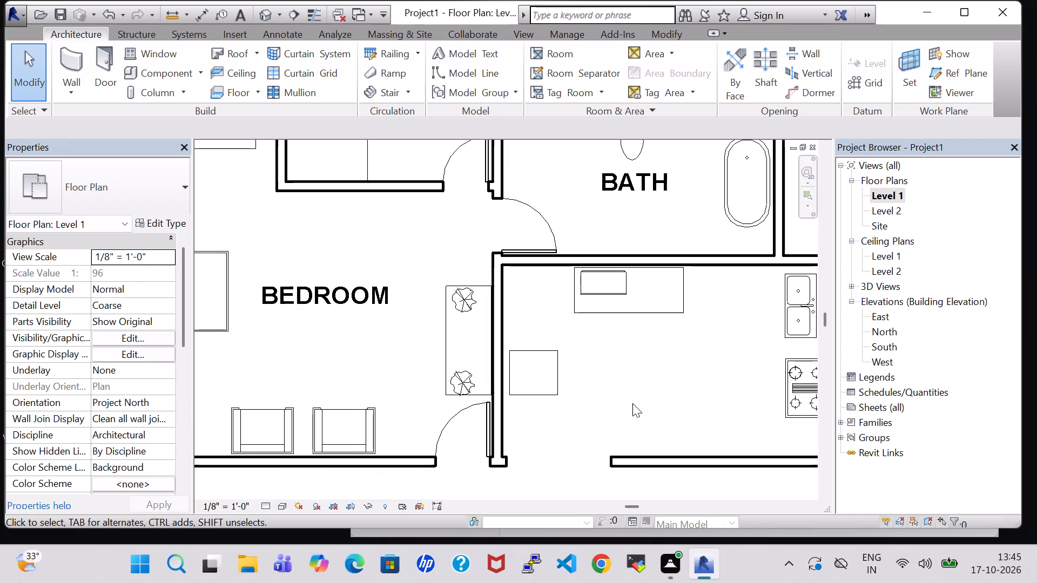
middle_click_drag(632, 403, 521, 414)
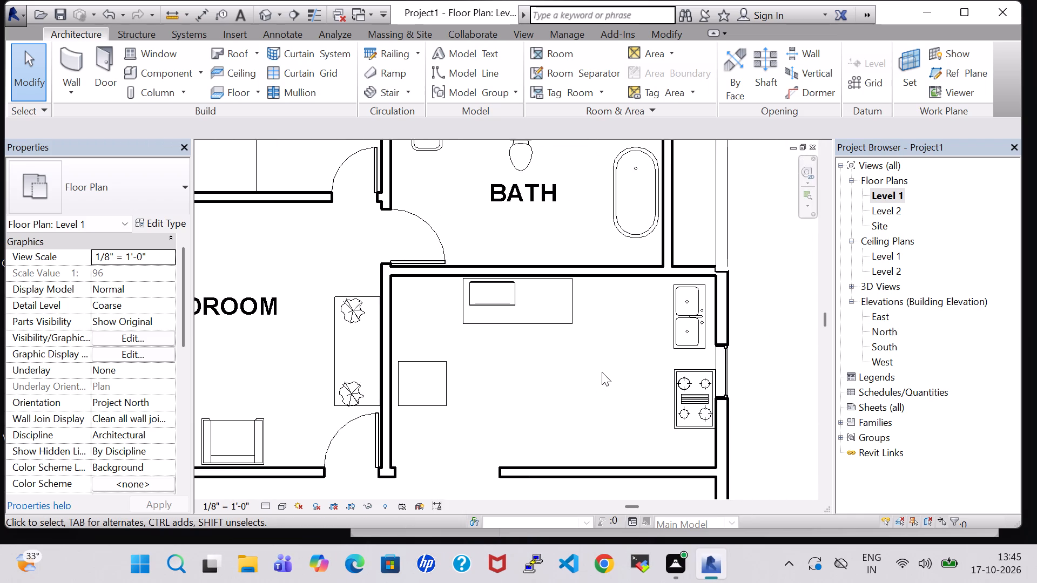
scroll(602, 372, "up", 2)
left_click(262, 11)
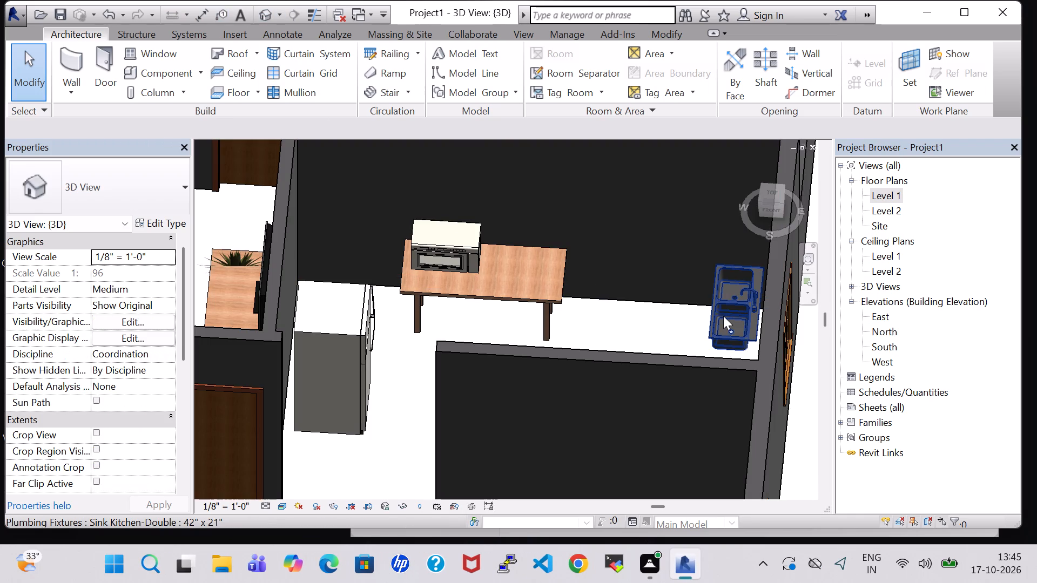
left_click(723, 316)
middle_click_drag(621, 348, 635, 351, "shift")
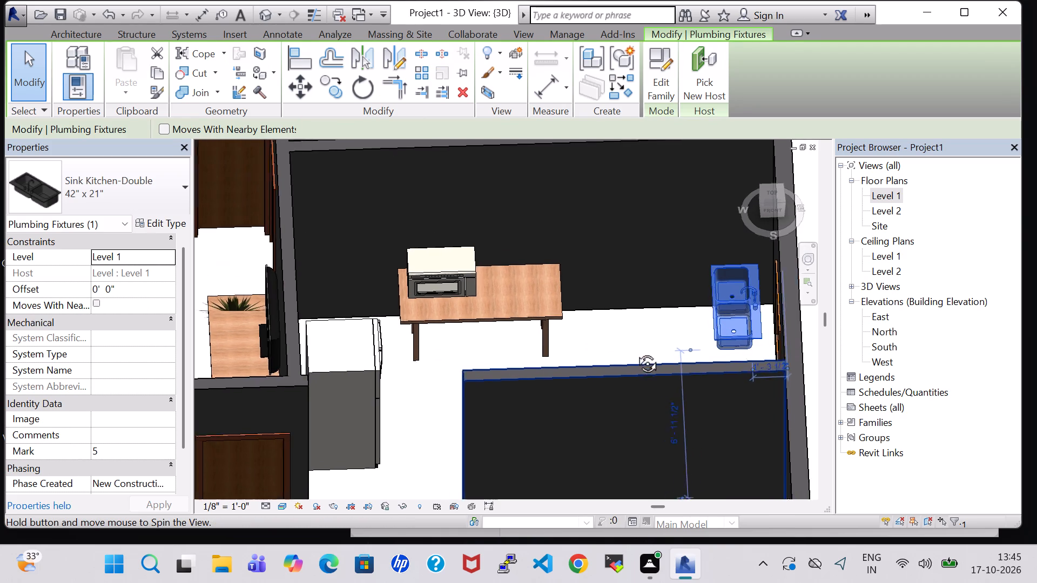
middle_click_drag(635, 351, 645, 378, "shift")
key("Right")
key("Right")
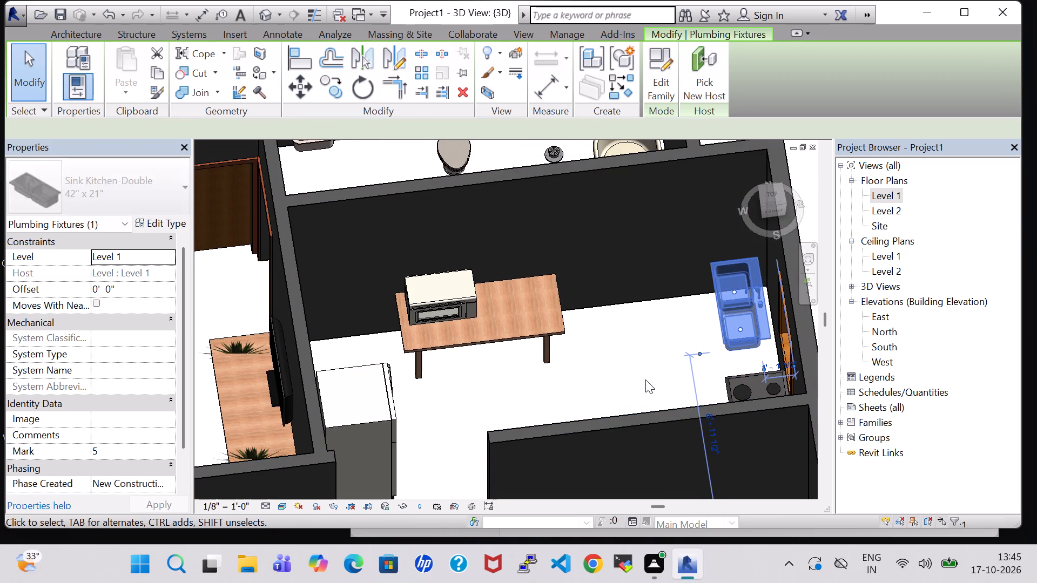
key("Right")
key("Right")
key("Right")
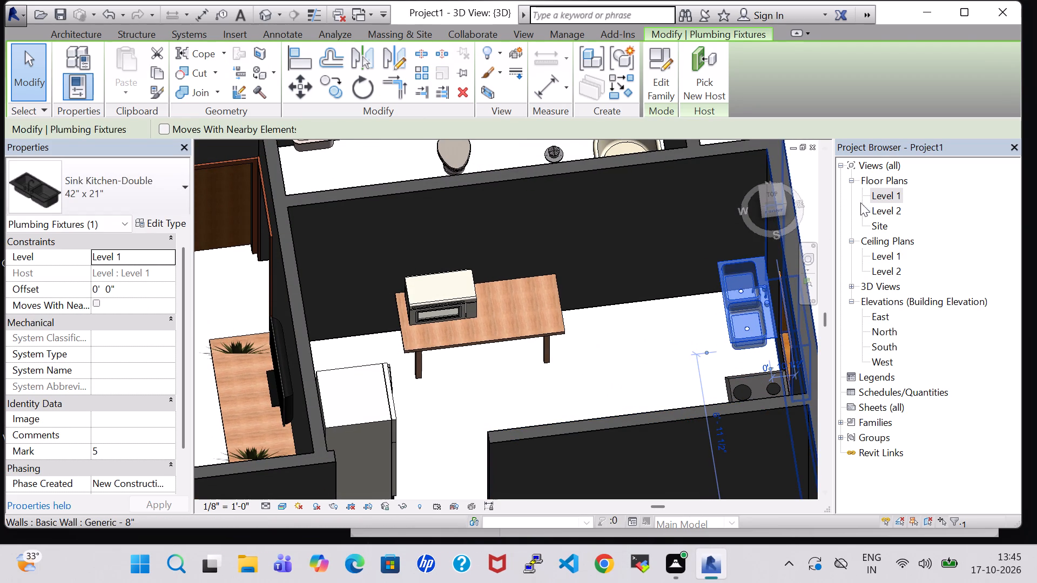
In the Level 1 floor plan, nudge the double sink further east so it sits against the exterior wall.
double_click(885, 196)
left_click(799, 296)
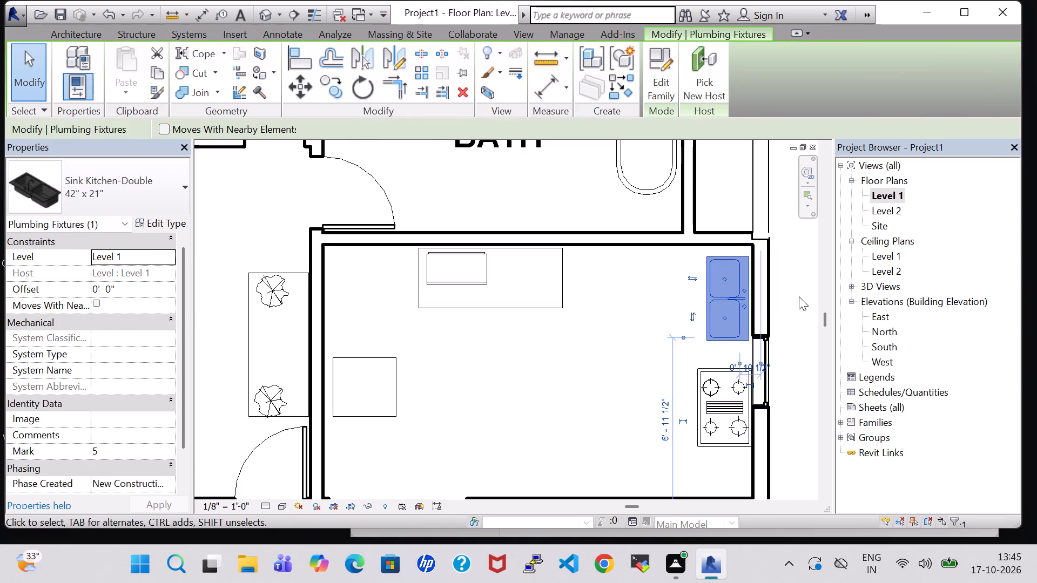
left_click(735, 291)
key("Right")
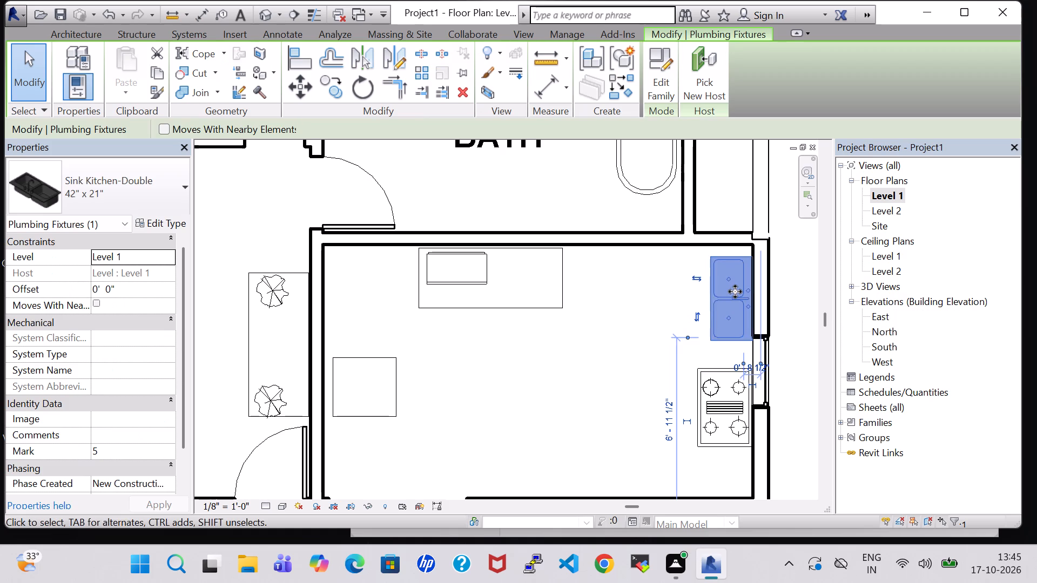
left_click(798, 304)
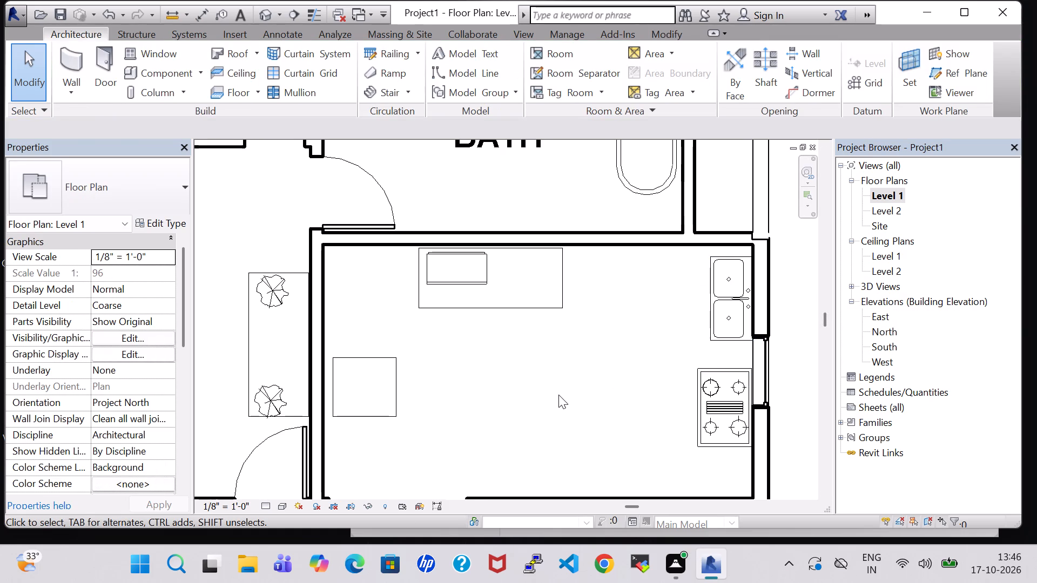
Place a tagged room in the kitchen area of the Level 1 floor plan.
middle_click_drag(558, 395, 585, 282)
scroll(585, 282, "up", 1)
scroll(592, 293, "down", 1)
middle_click_drag(607, 266, 589, 321)
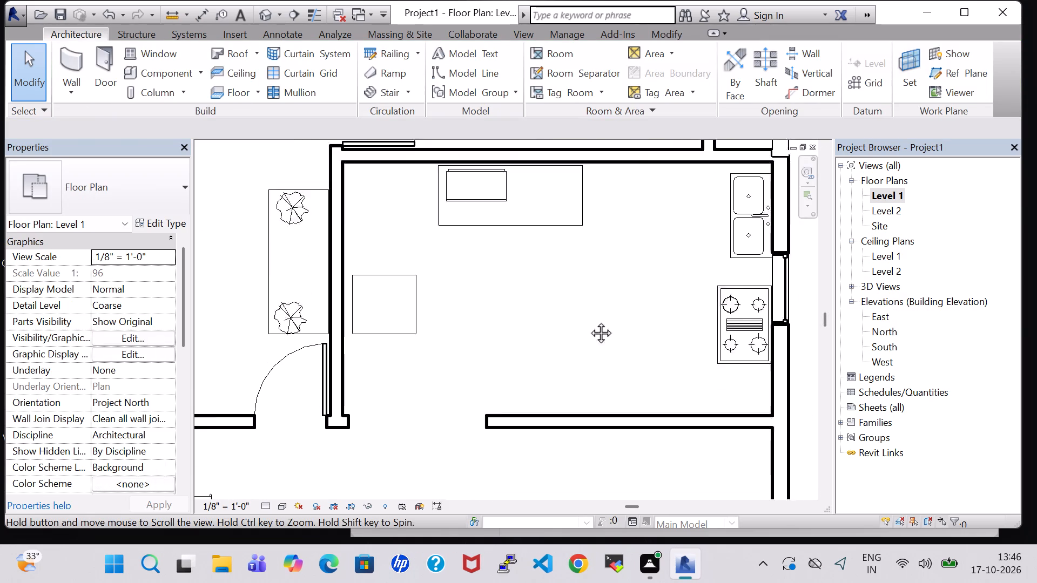
middle_click_drag(589, 321, 576, 361)
scroll(524, 327, "down", 6)
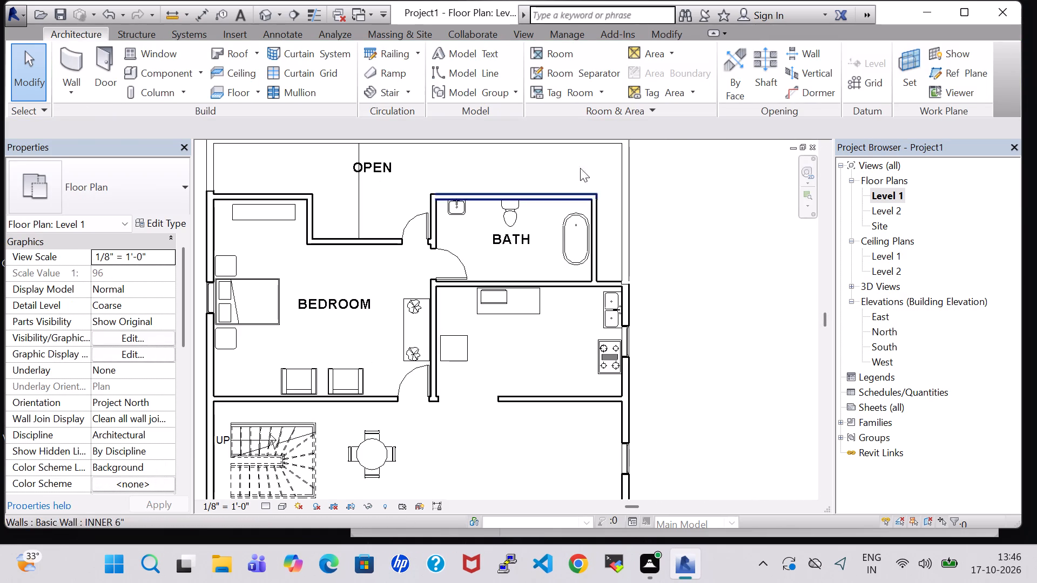
left_click(556, 50)
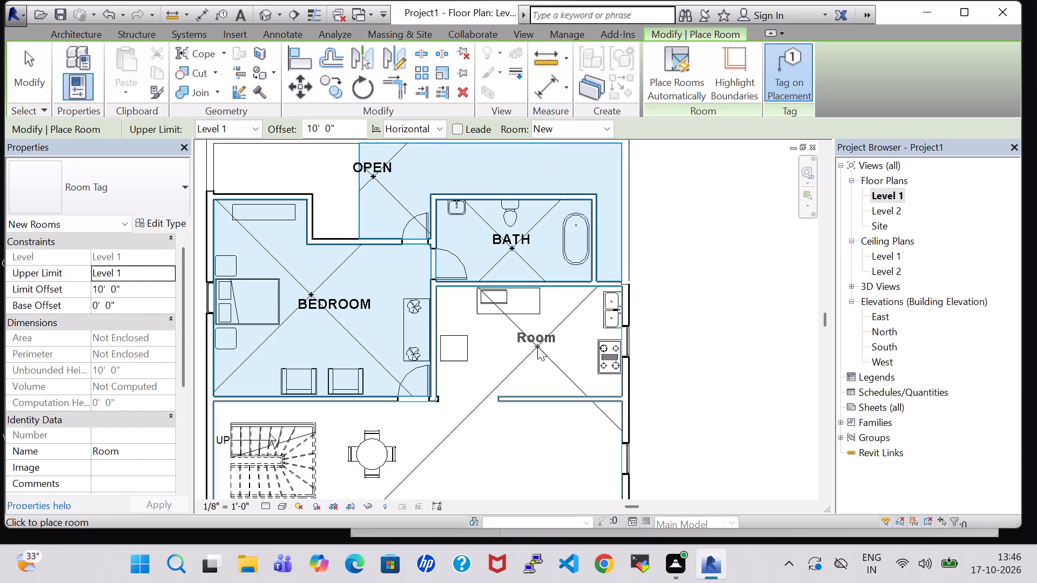
left_click(542, 349)
key("Escape")
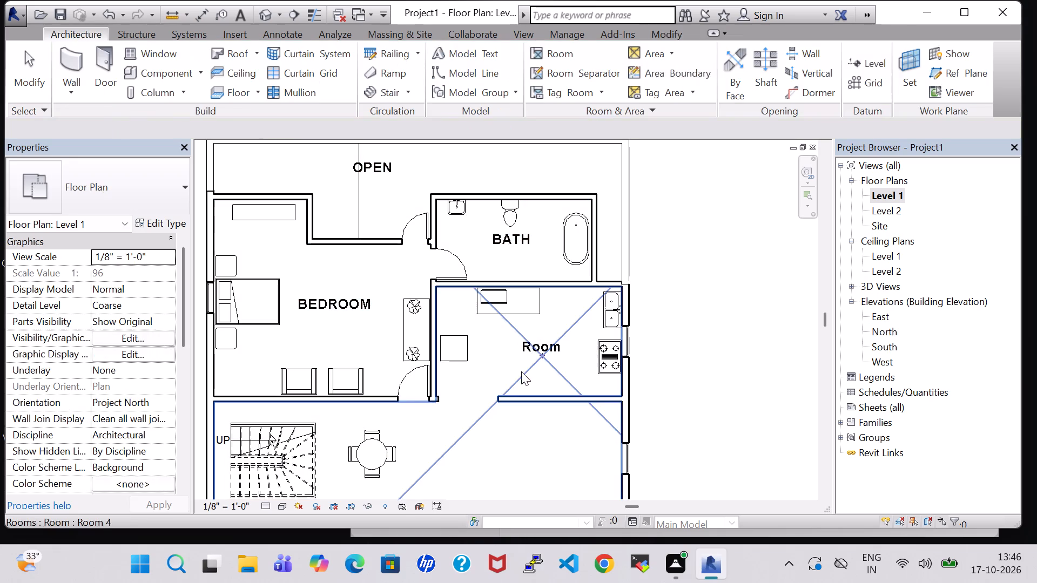
key("Escape")
Rename the new room's tag as KITCHEN.
double_click(550, 348)
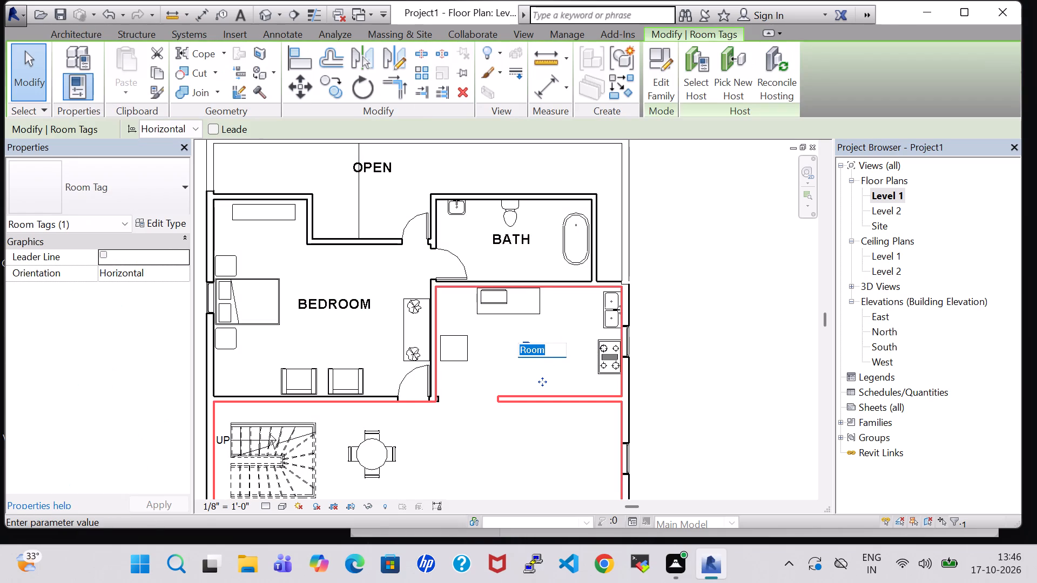
key("BackSpace")
type("KITCHEN")
key("Return")
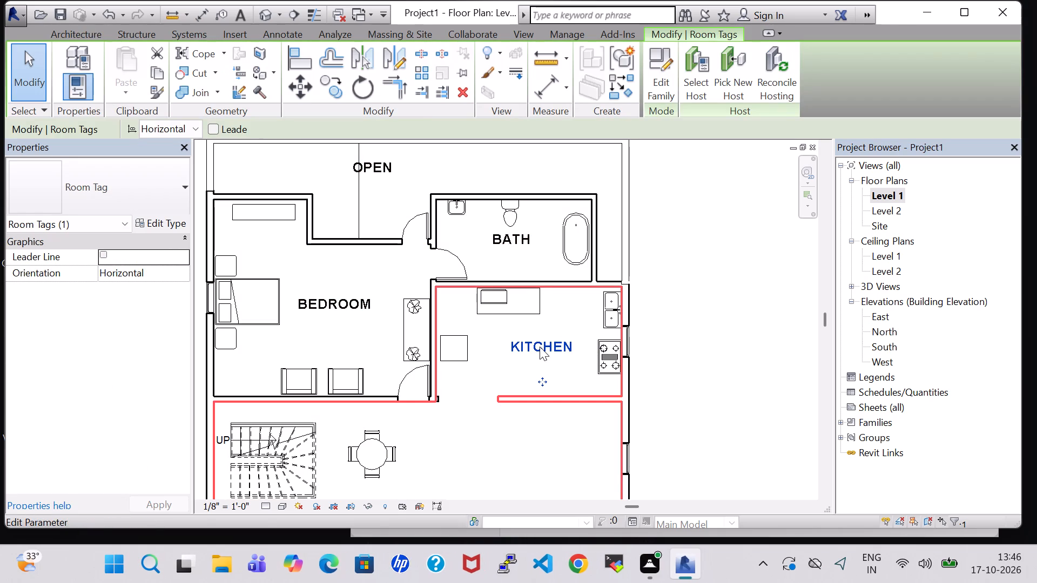
left_click(708, 311)
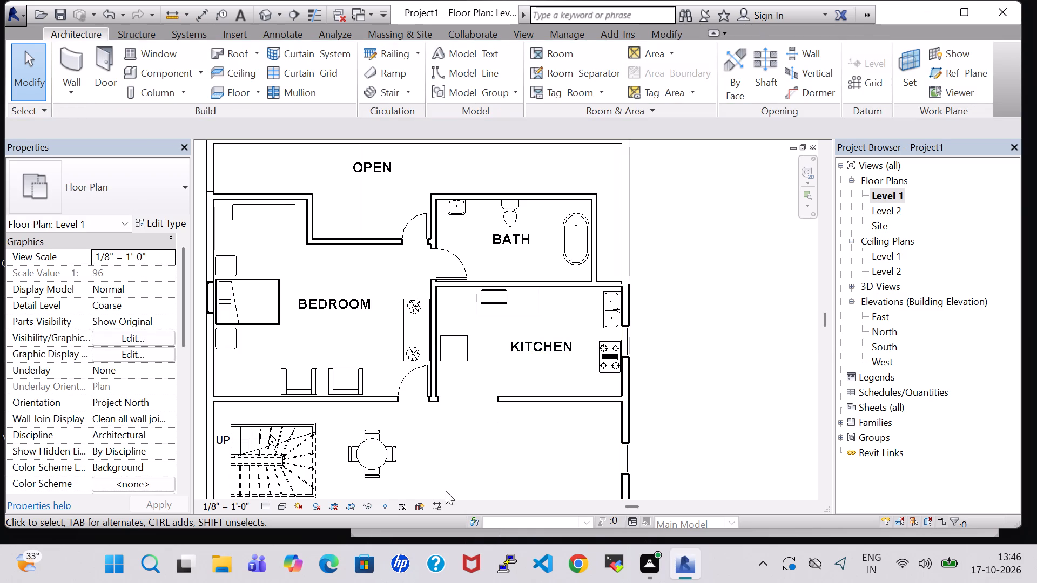
Load the Table-Dining Oval family from Furniture > Tables and place the 36" x 72" table horizontally, east of the round dining table.
middle_click_drag(448, 465, 500, 369)
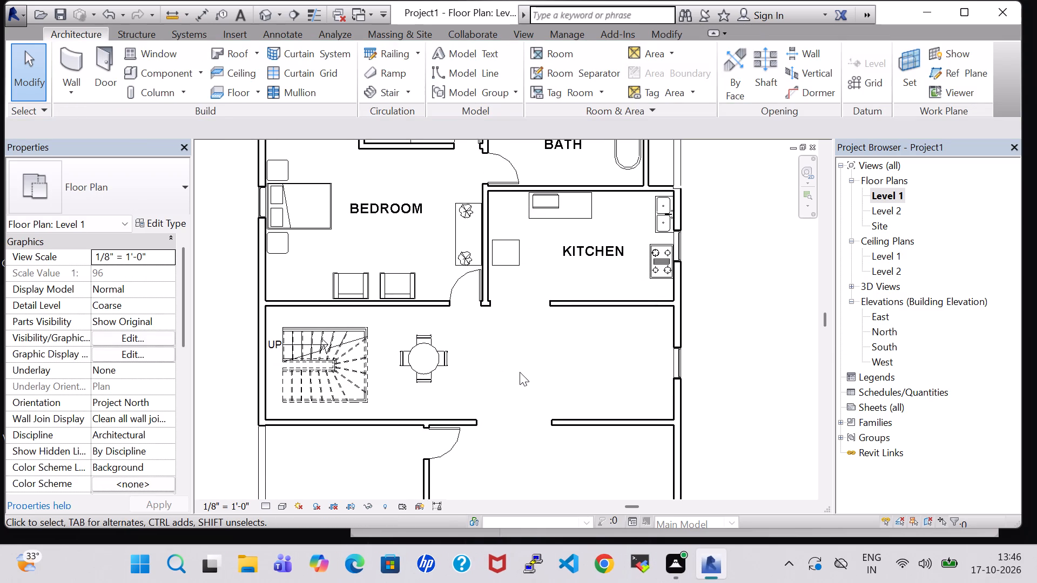
left_click(170, 74)
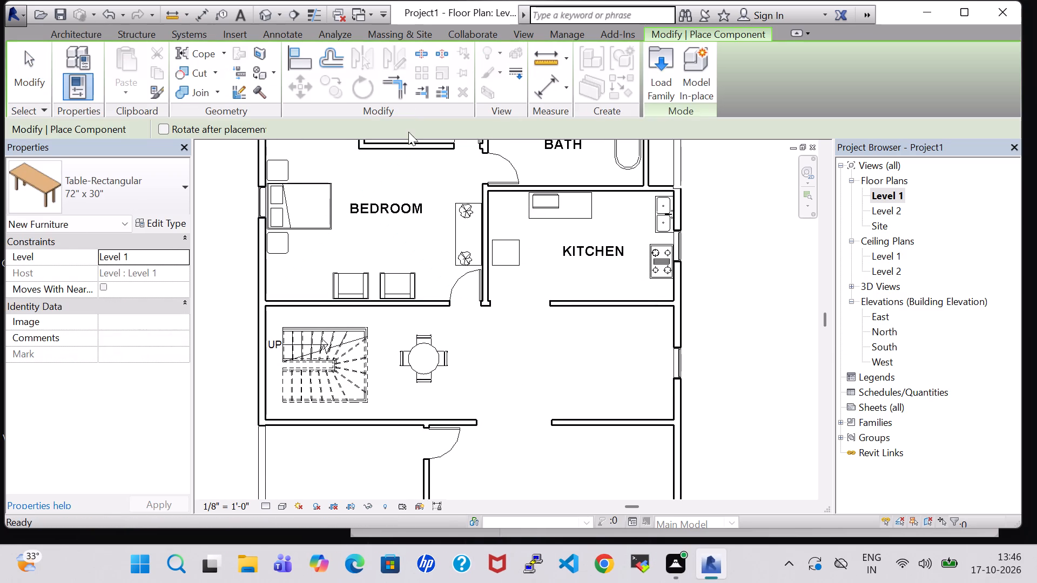
left_click(657, 81)
double_click(618, 370)
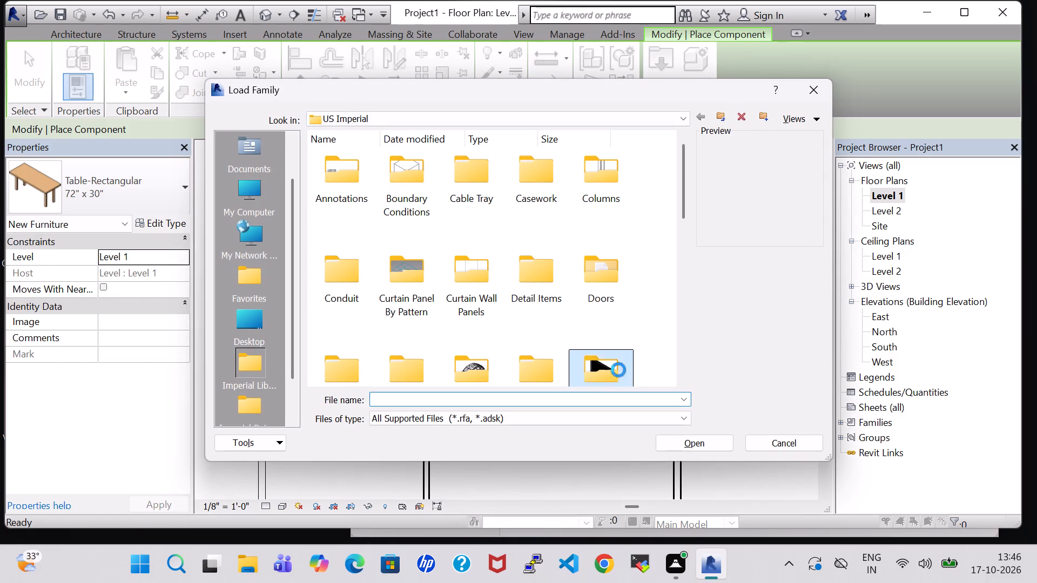
double_click(534, 189)
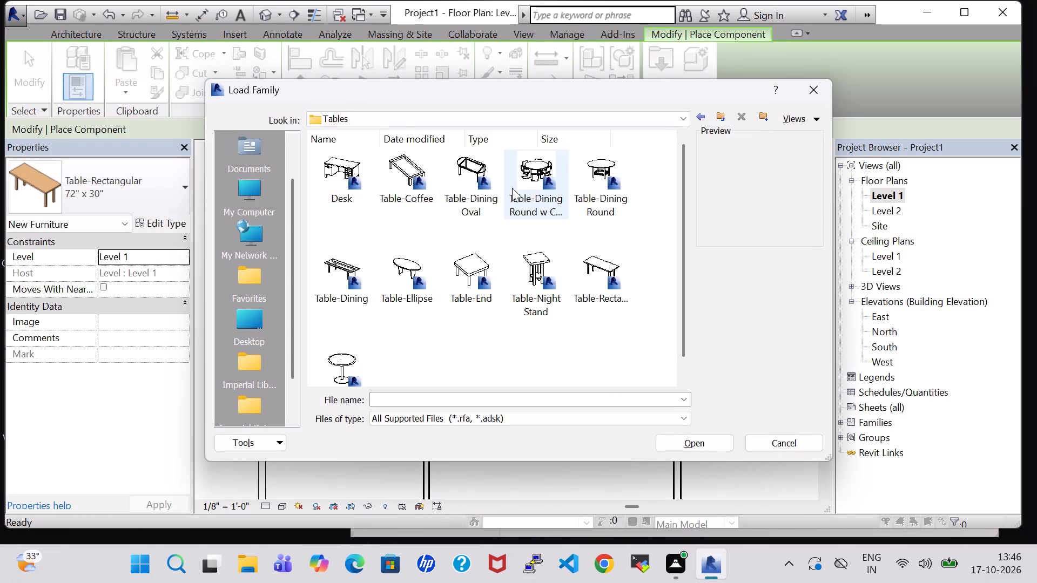
left_click(479, 178)
left_click(690, 443)
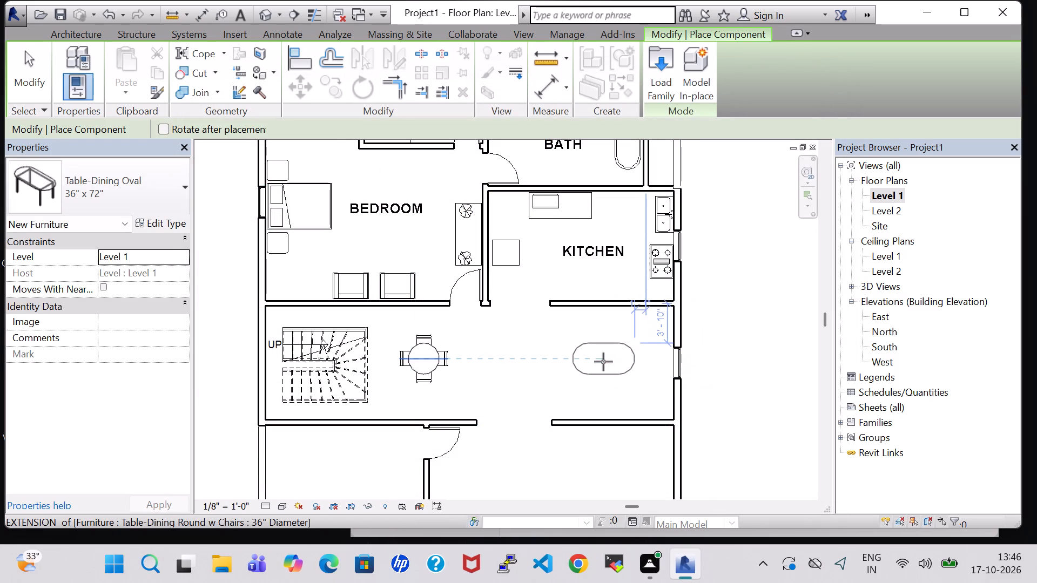
key("space")
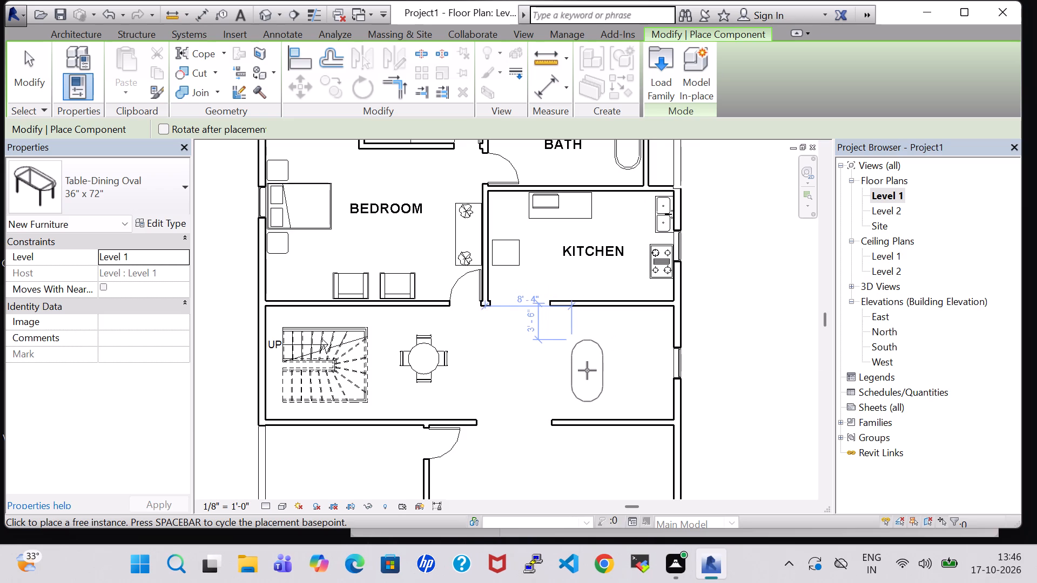
key("space")
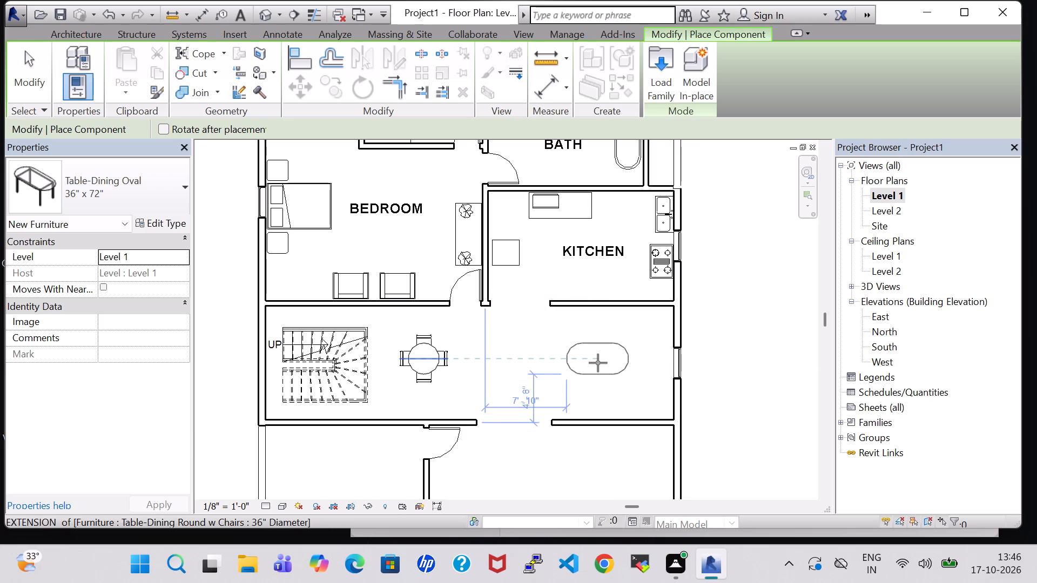
left_click(598, 363)
key("Escape")
key("Escape")
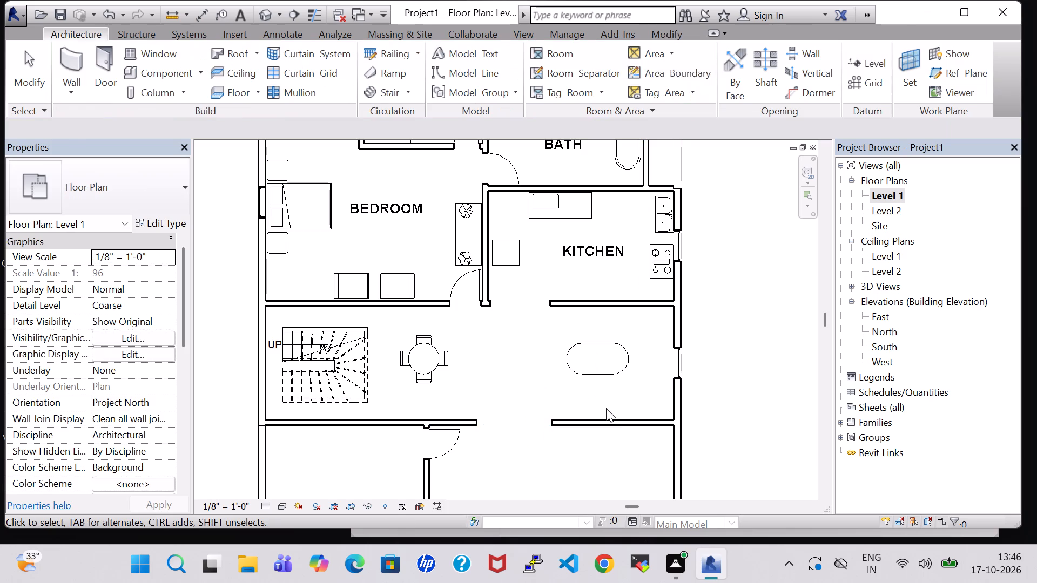
Save the project as Project58 in the work folder on the Desktop.
scroll(581, 402, "down", 1)
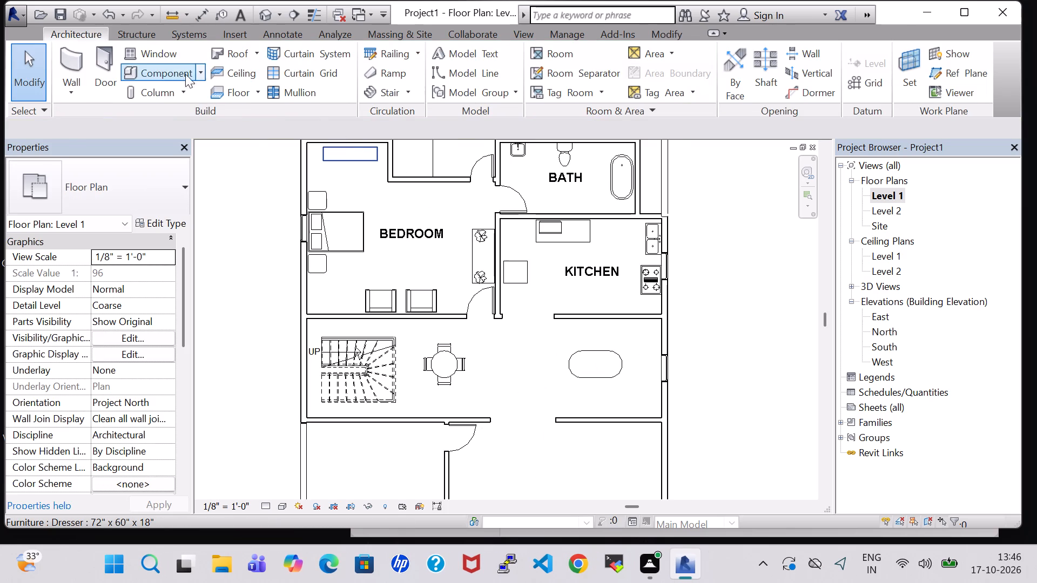
left_click(176, 71)
left_click(478, 228)
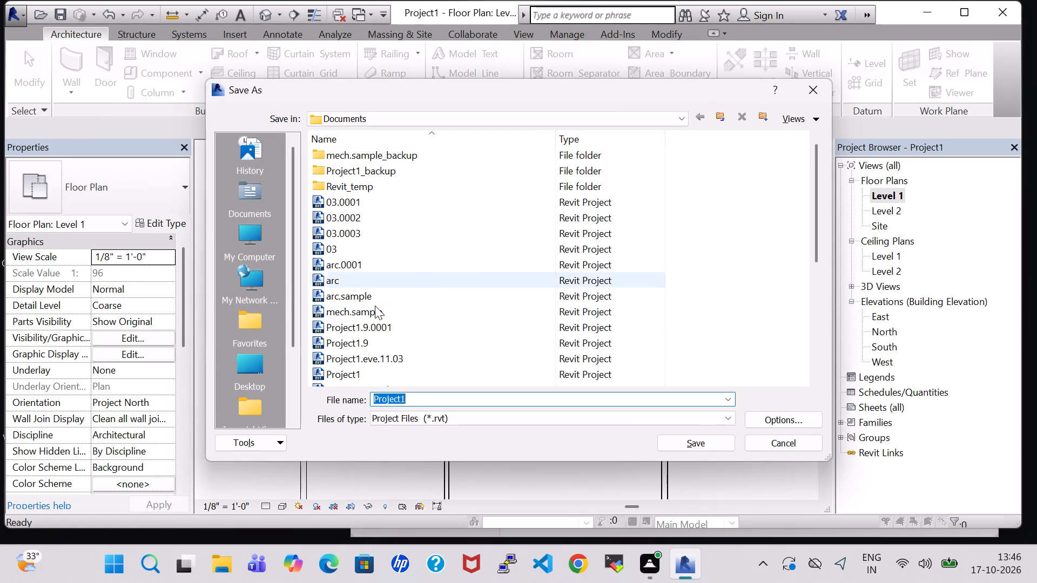
double_click(254, 368)
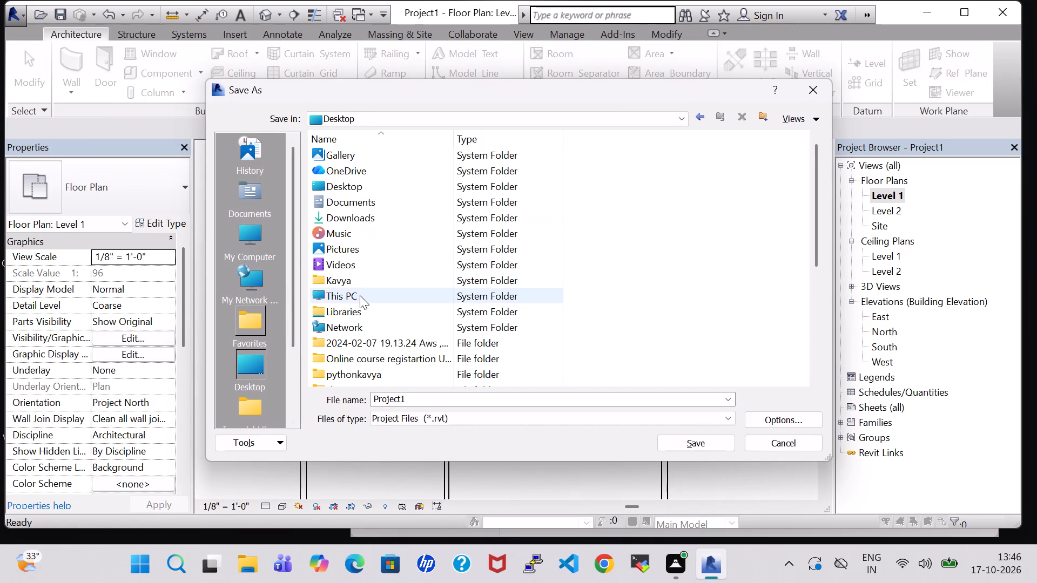
left_click(360, 297)
key("w")
double_click(361, 252)
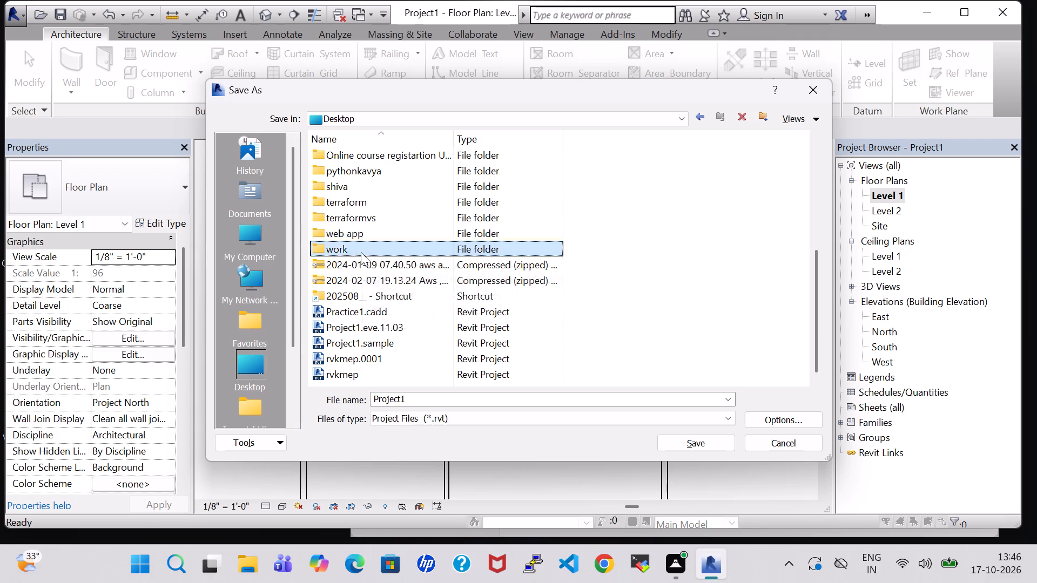
scroll(489, 268, "down", 20)
scroll(489, 268, "down", 8)
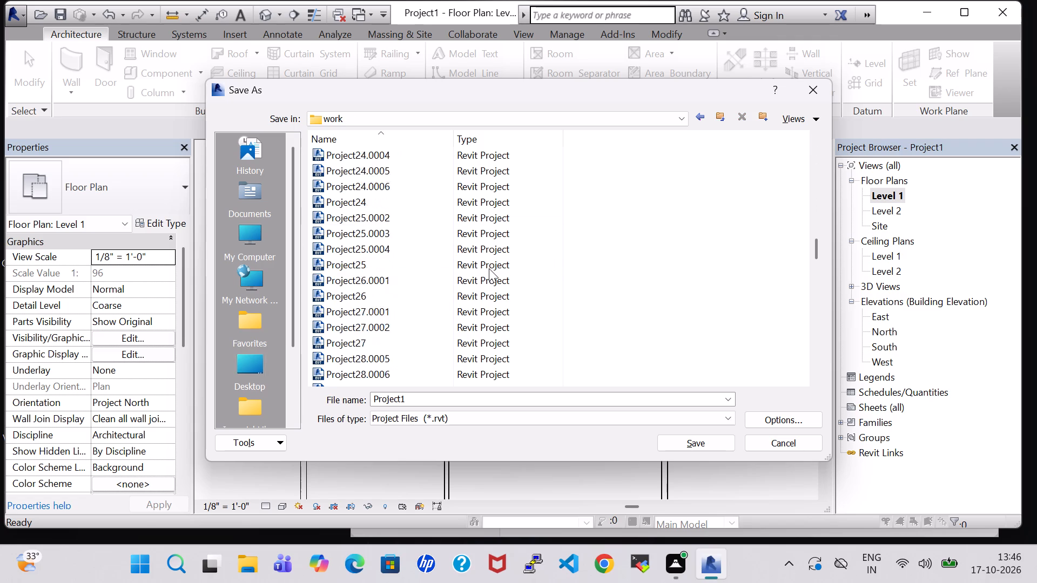
scroll(489, 268, "down", 20)
scroll(489, 268, "down", 8)
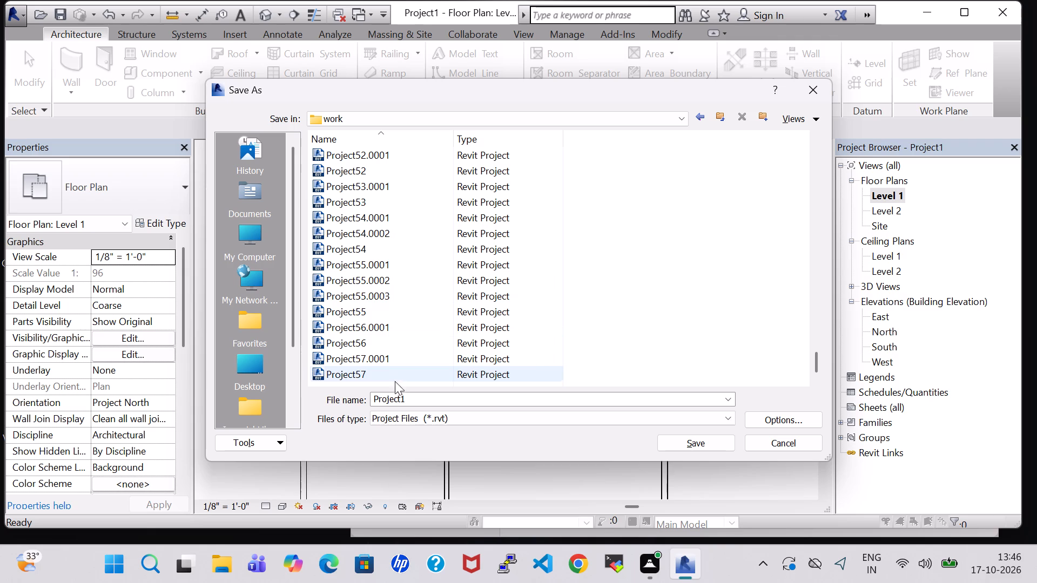
double_click(415, 396)
left_click(408, 403)
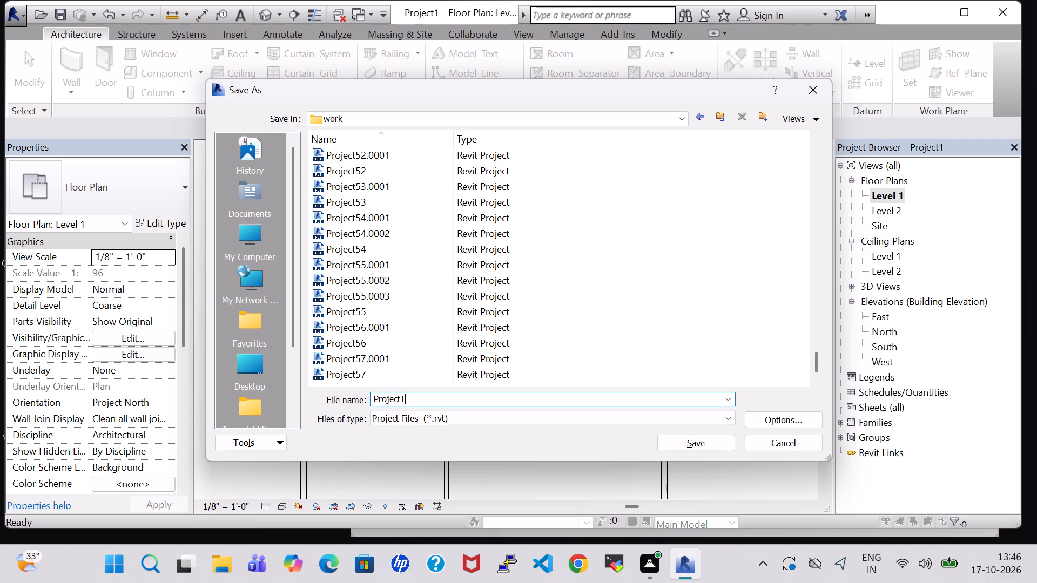
key("BackSpace")
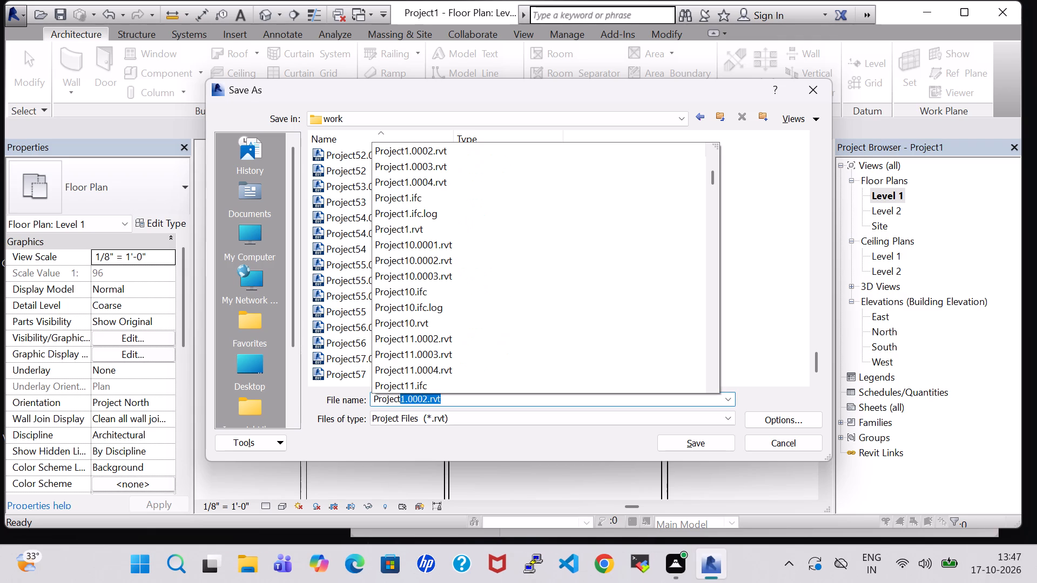
type("58")
left_click(691, 451)
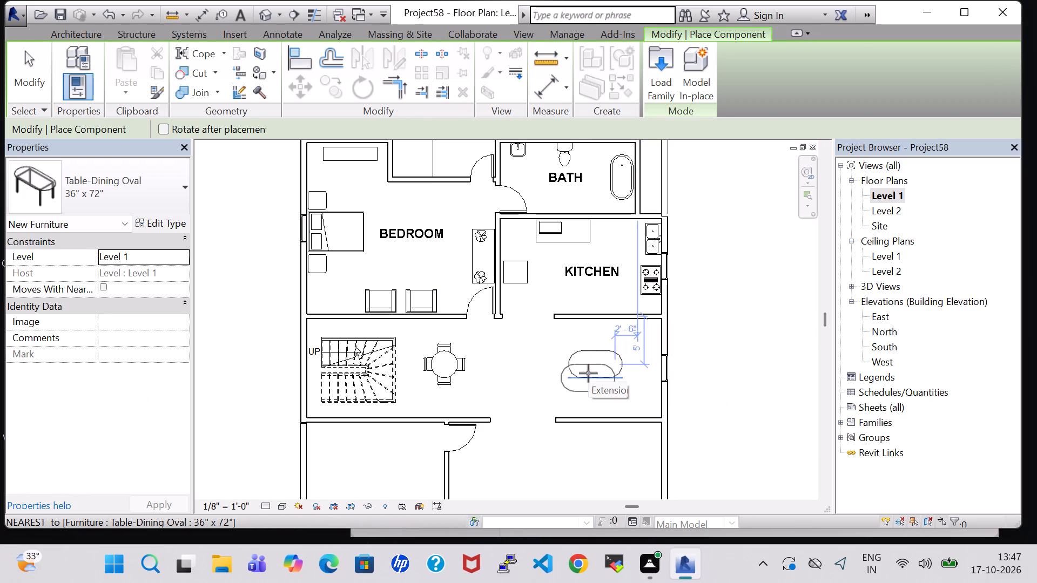
key("Escape")
Load the Sofa-Corbu family from Furniture > Seating and place it, rotated to face the oval table, by the east exterior window.
left_click(150, 80)
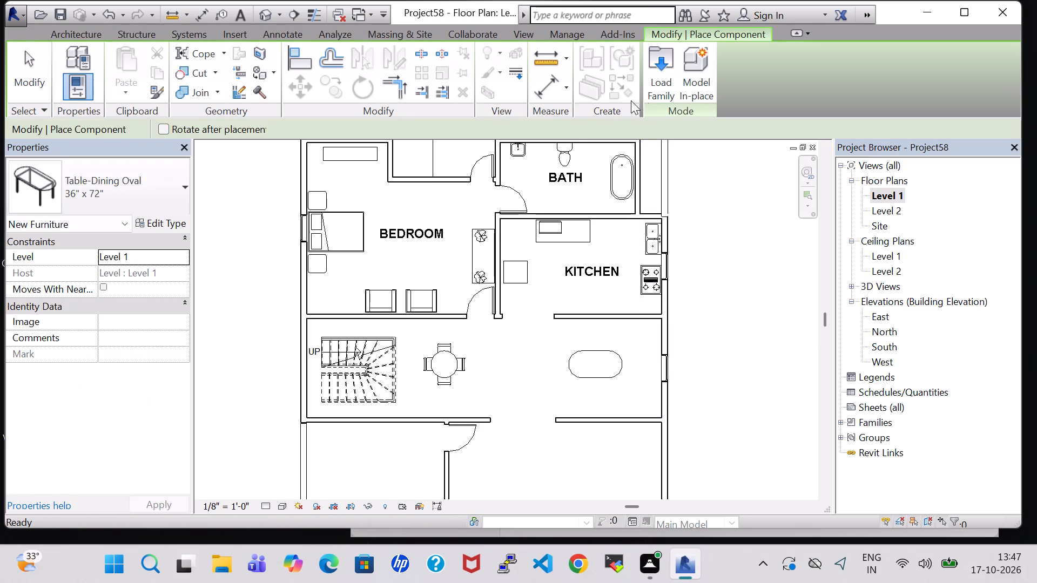
left_click(650, 80)
double_click(610, 362)
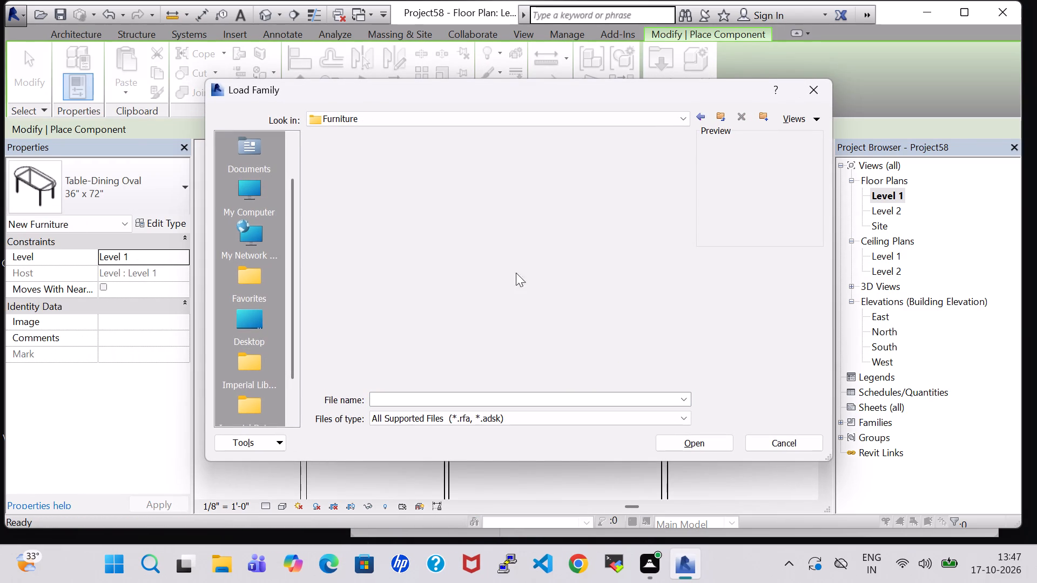
double_click(398, 181)
left_click(496, 359)
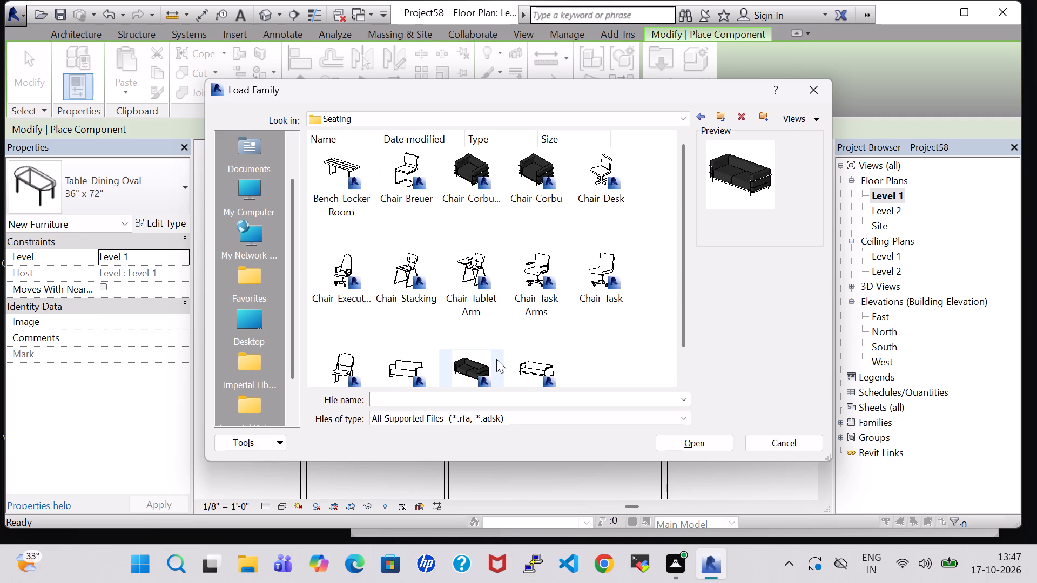
left_click(680, 451)
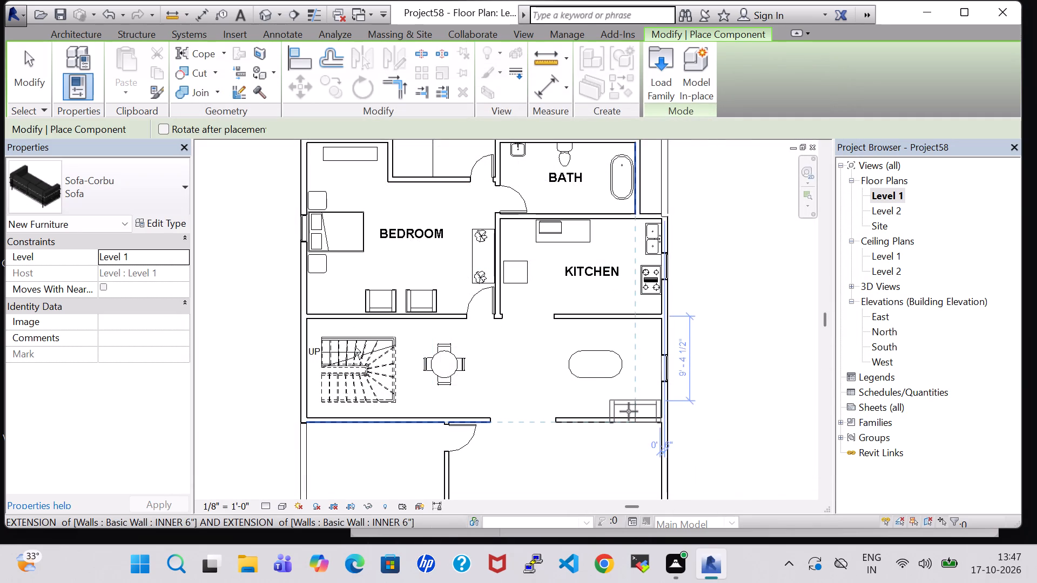
key("space")
key("space")
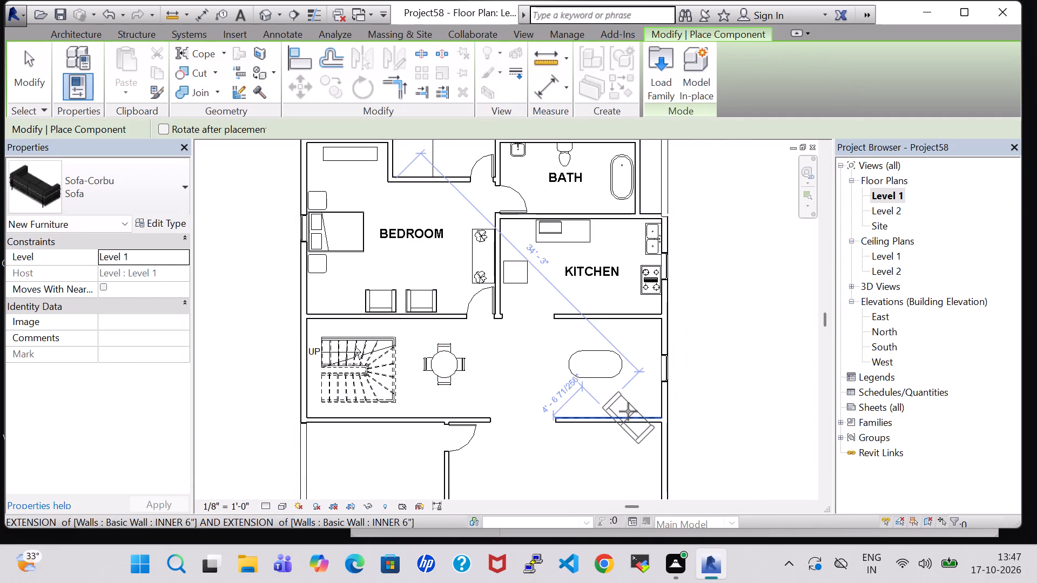
key("space")
key("space")
scroll(651, 382, "up", 5)
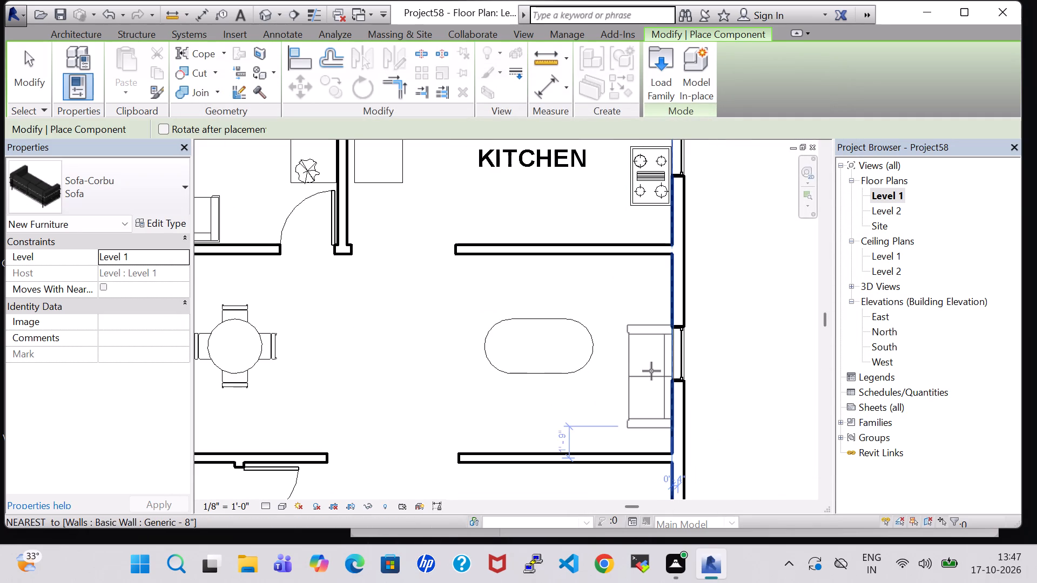
left_click(642, 357)
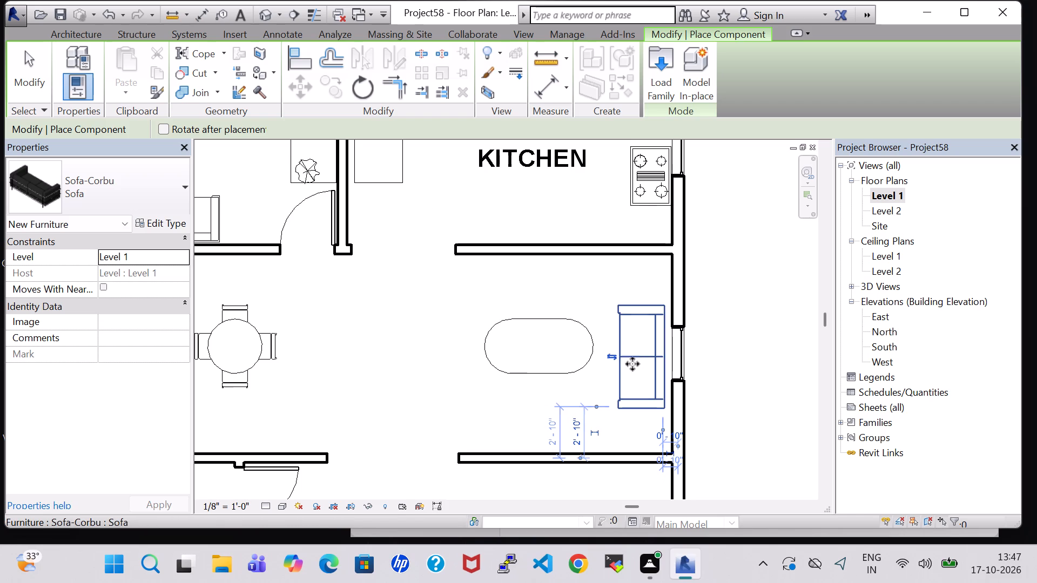
Place a second Sofa-Corbu south of the oval table, rotated to face it with its back toward the south partition.
key("space")
key("space")
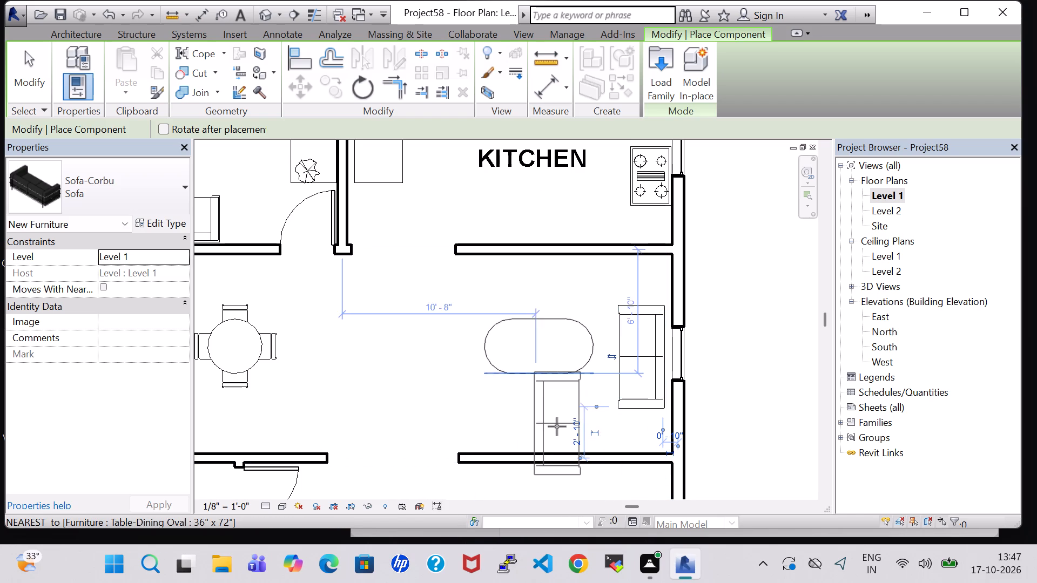
key("space")
scroll(557, 426, "up", 5)
left_click(557, 425)
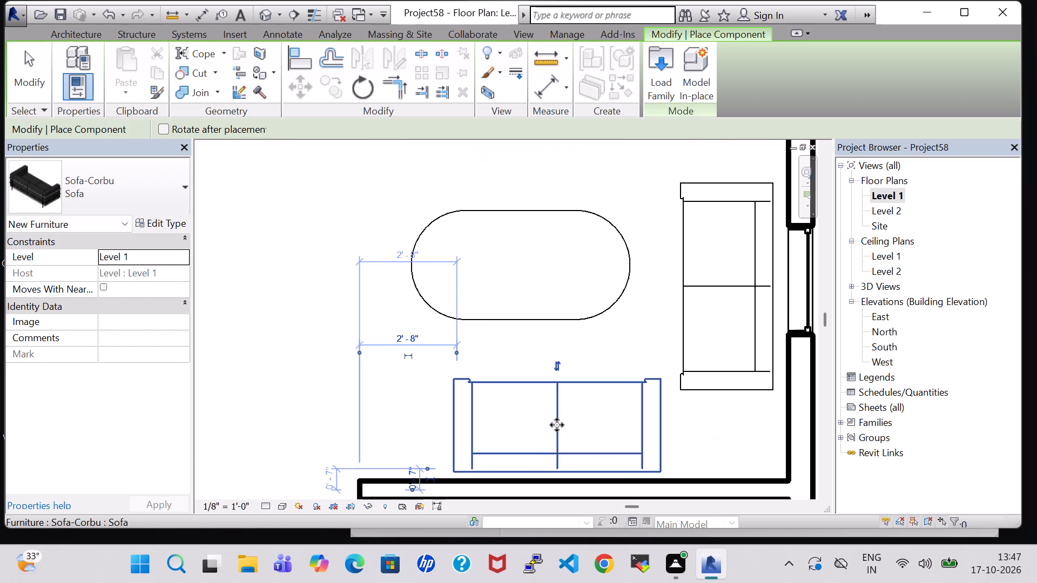
key("Escape")
key("Escape")
Nudge the sofa south of the oval table west to about 2' 2" from the partition's end, and back against the partition.
left_click(557, 425)
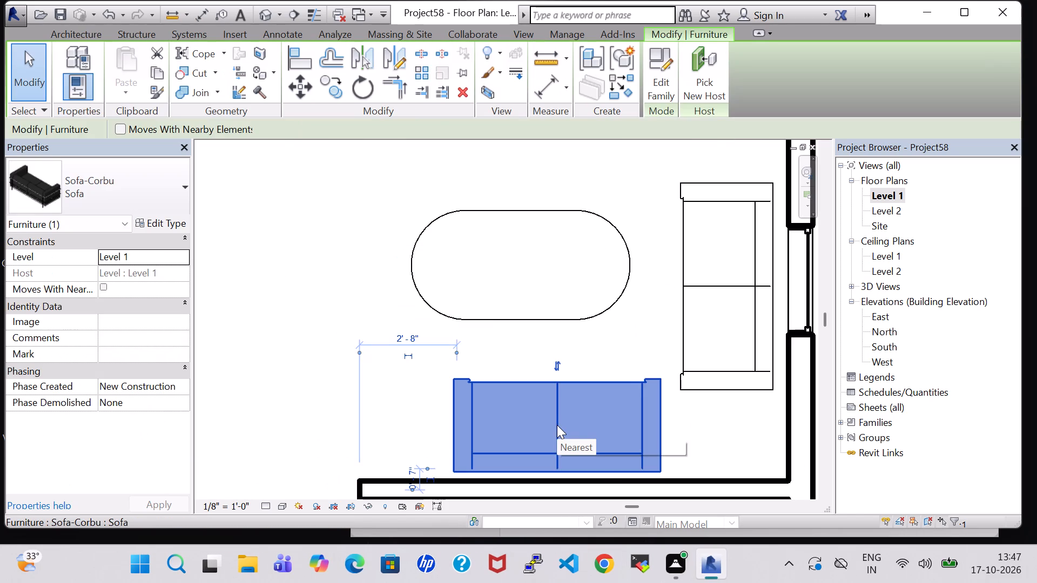
key("Down")
key("Left")
key("Left")
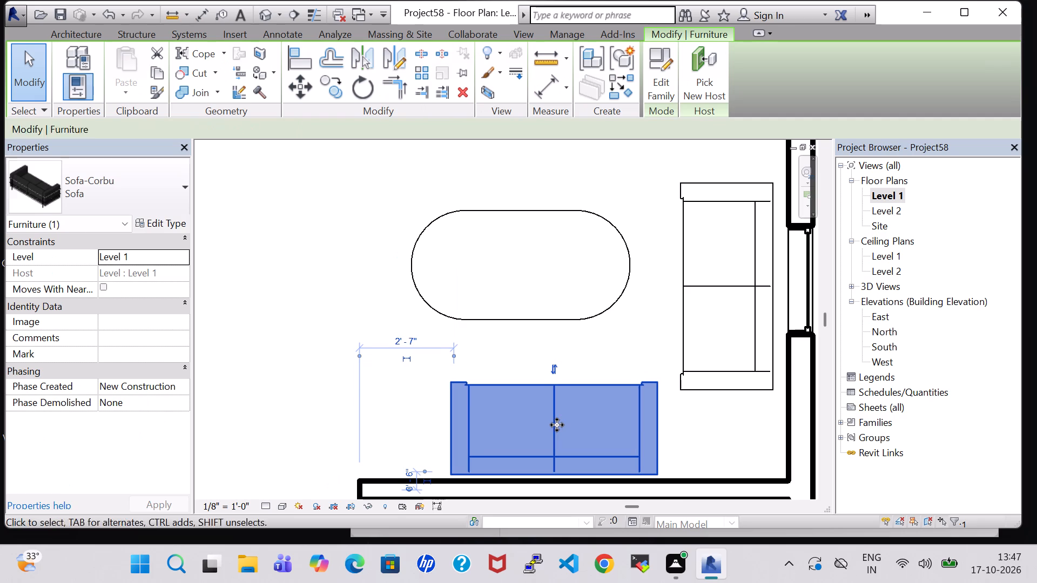
key("Left")
key("Left")
key("Left")
key("Left")
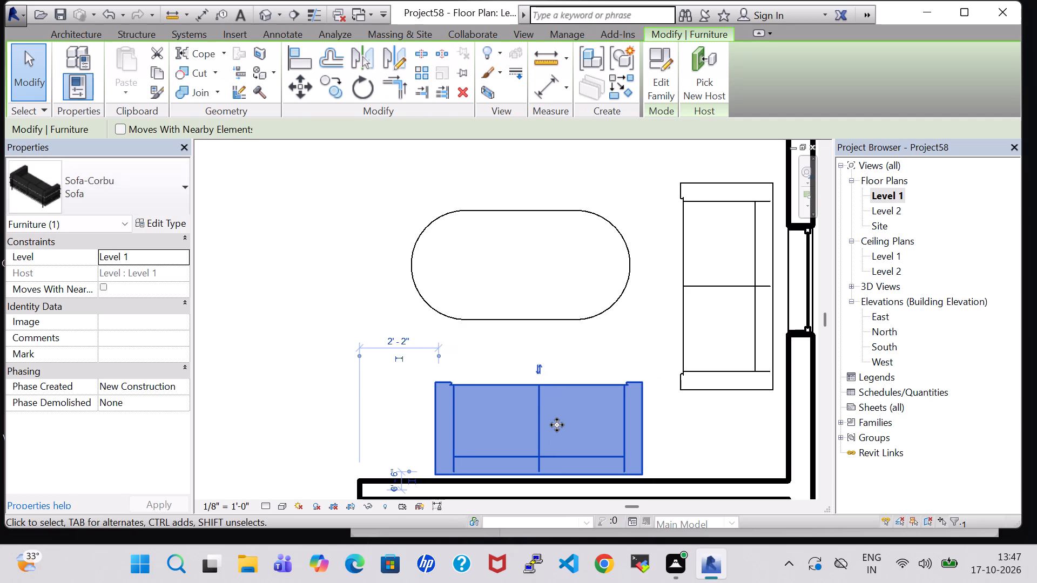
key("Down")
left_click(719, 460)
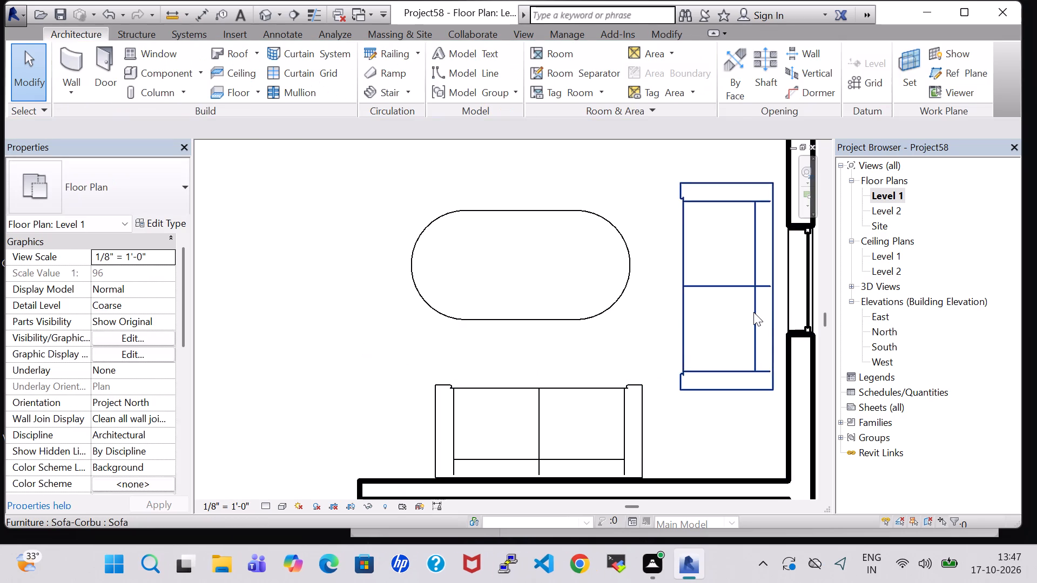
Nudge the sofa by the east window east against the exterior wall and slightly north.
left_click(753, 312)
key("Right")
key("Right")
key("Right")
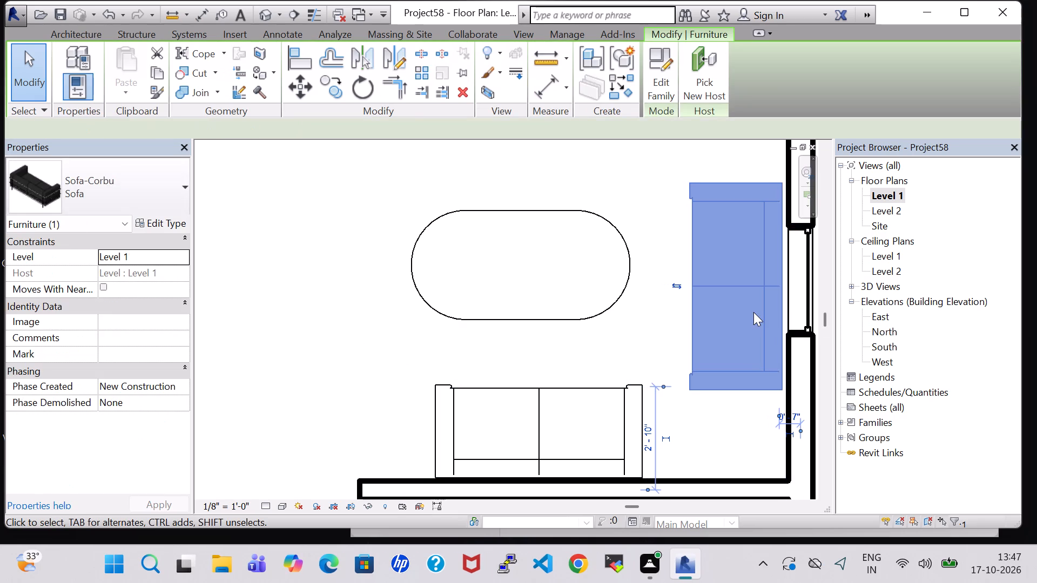
key("Right")
key("Up")
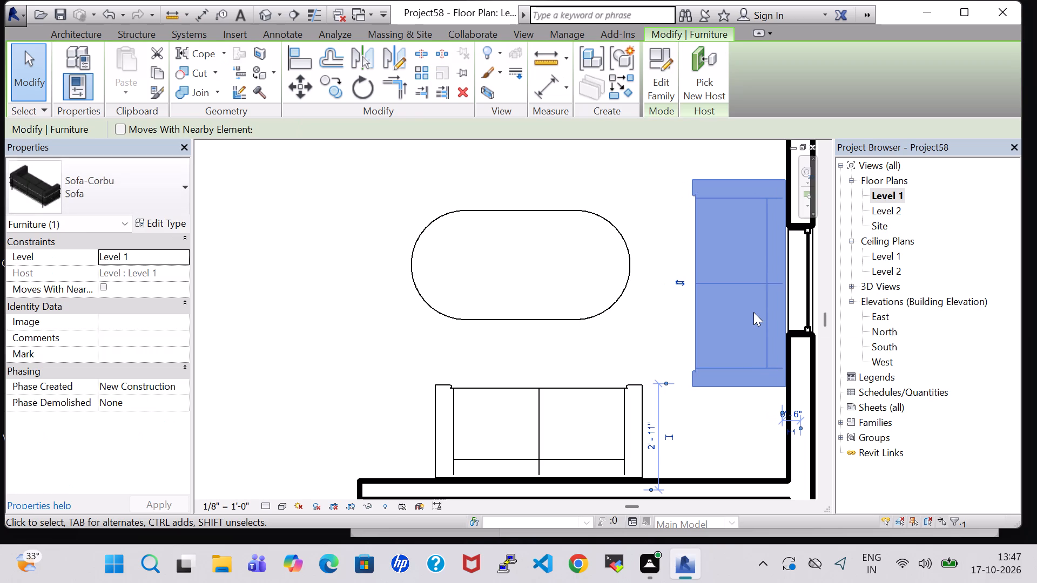
left_click(713, 452)
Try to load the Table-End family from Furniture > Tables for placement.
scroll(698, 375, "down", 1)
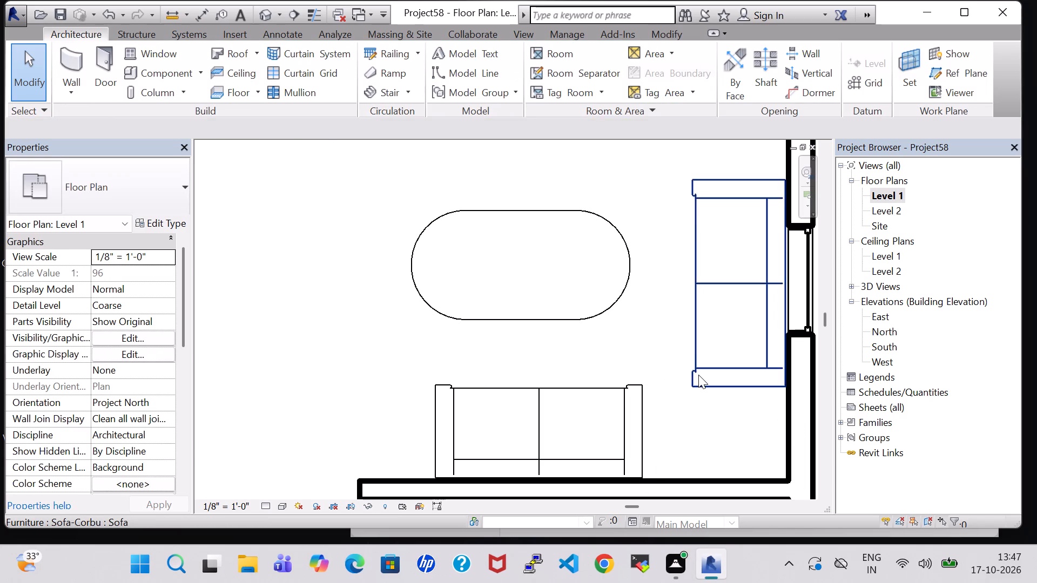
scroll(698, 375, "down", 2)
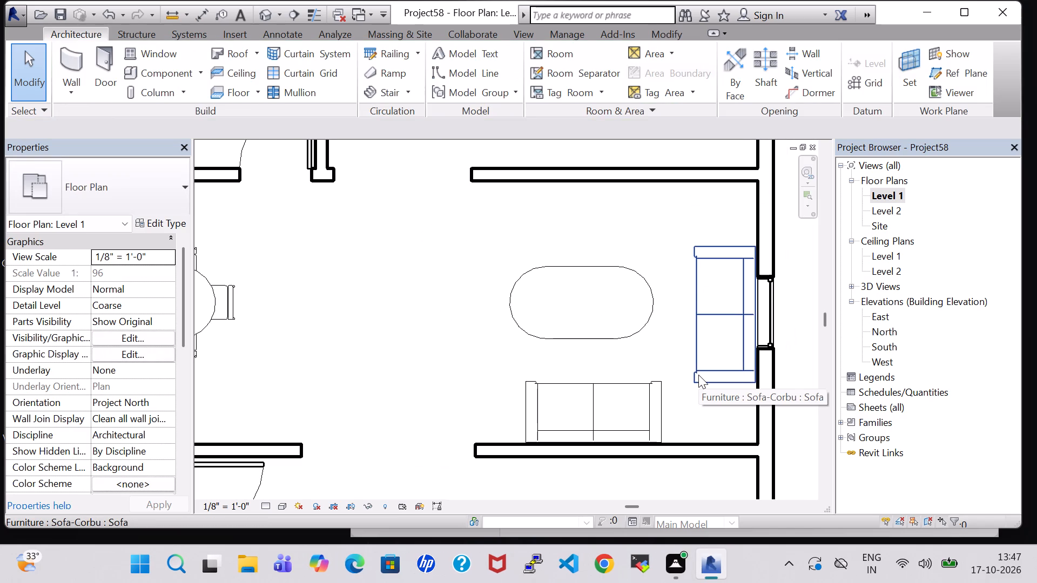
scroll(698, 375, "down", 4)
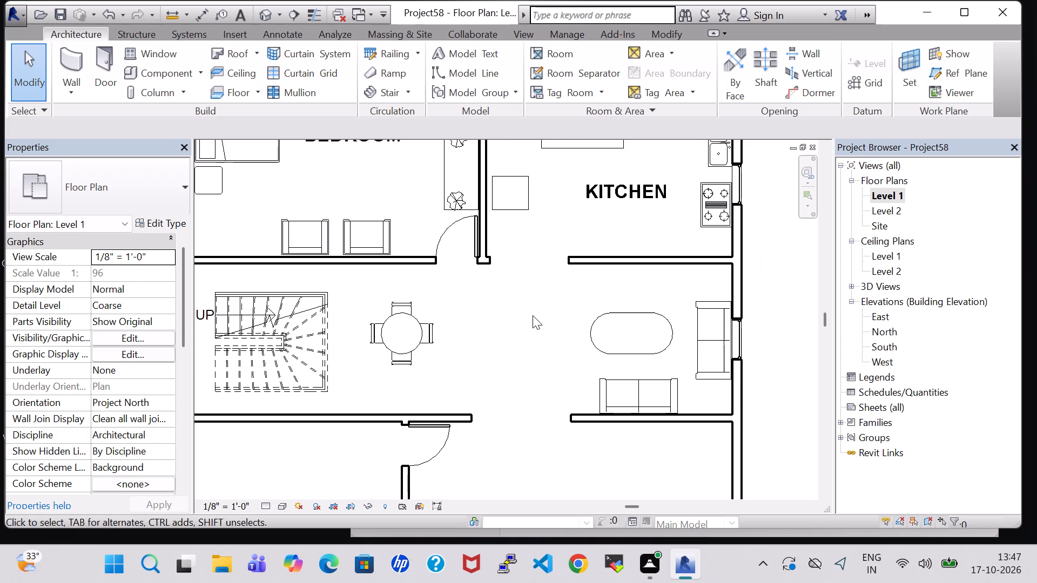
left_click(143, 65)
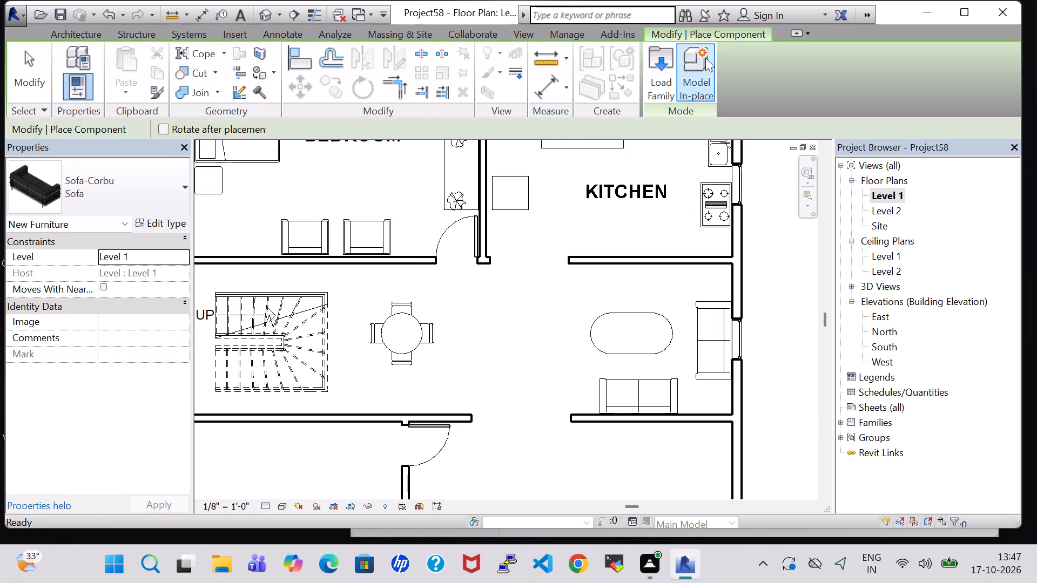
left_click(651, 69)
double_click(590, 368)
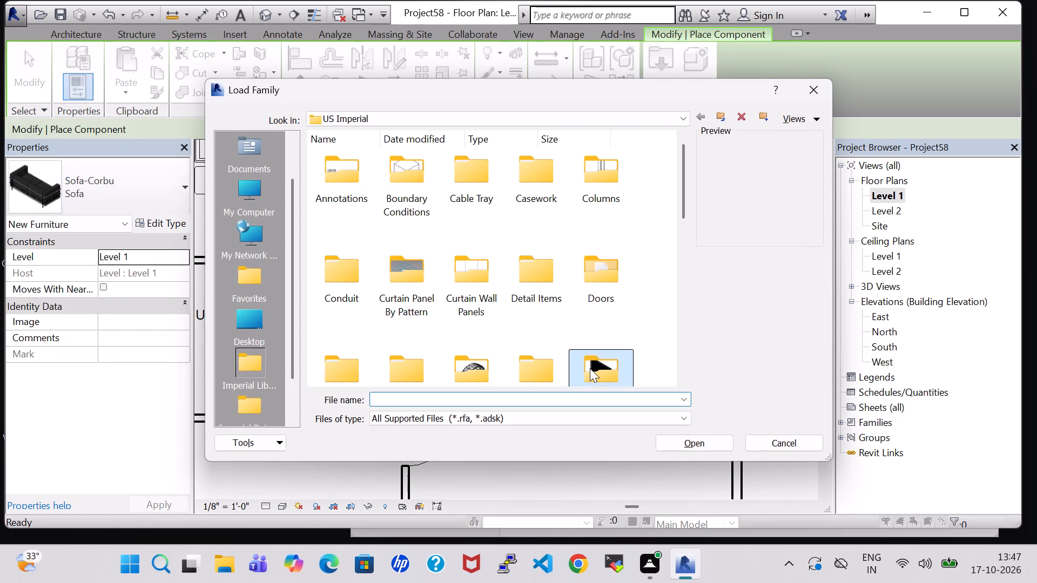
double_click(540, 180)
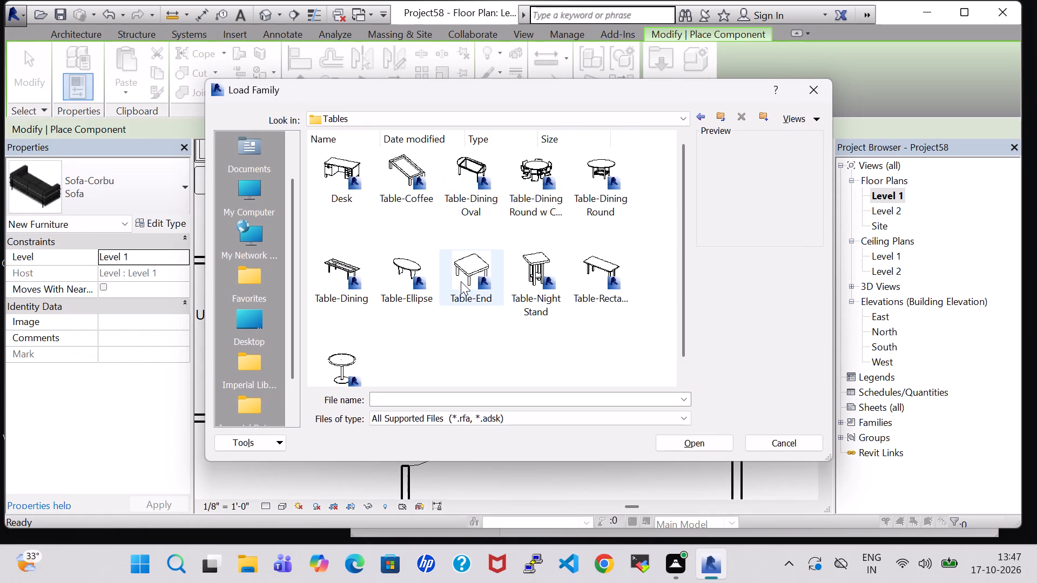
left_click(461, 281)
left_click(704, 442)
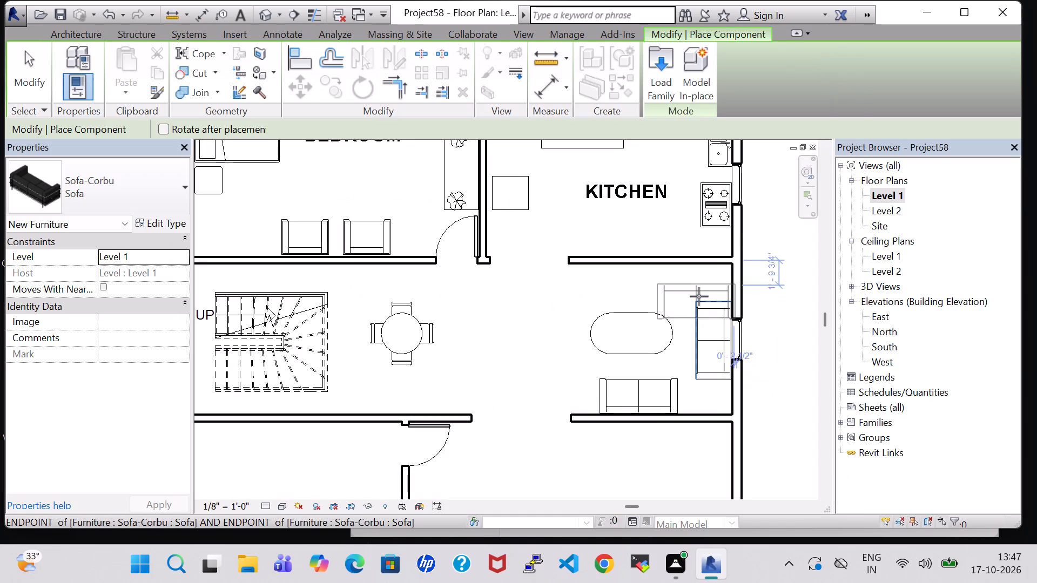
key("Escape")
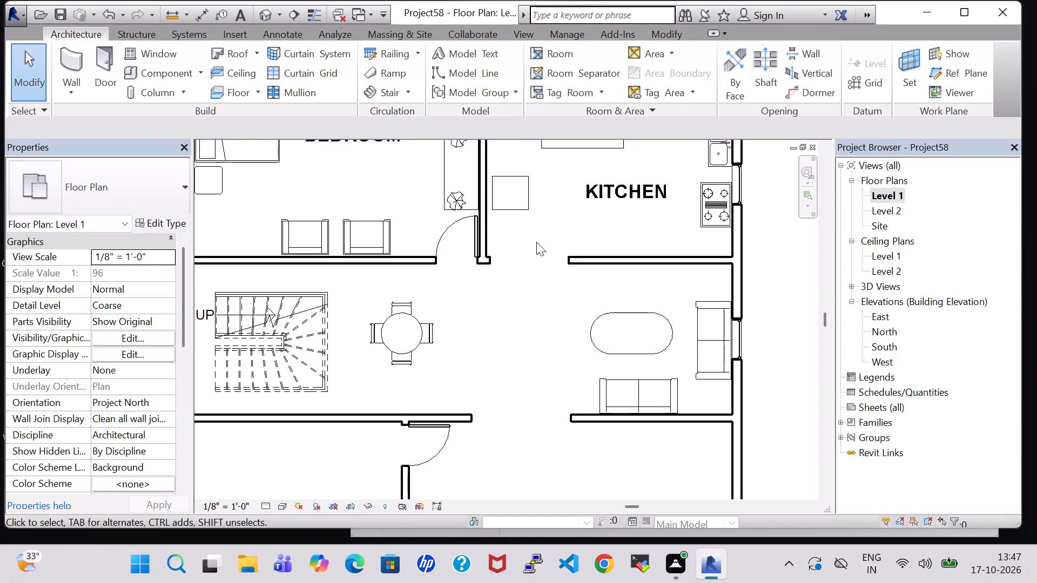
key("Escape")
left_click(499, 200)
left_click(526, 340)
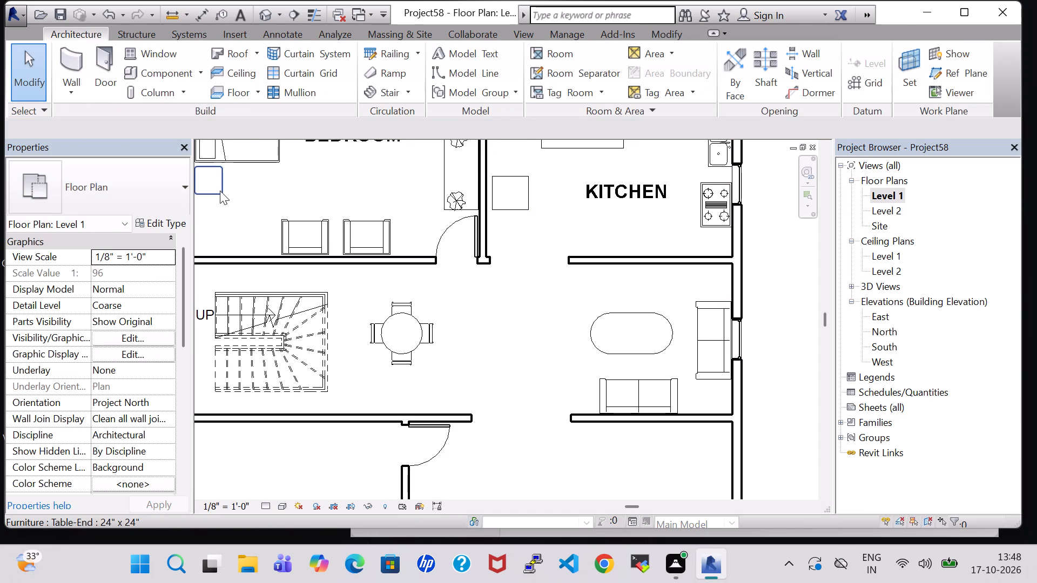
Create two more 24" x 24" end tables like the bedroom's, one at the north and one at the south end of the east sofa.
left_click(218, 191)
right_click(220, 187)
left_click(328, 290)
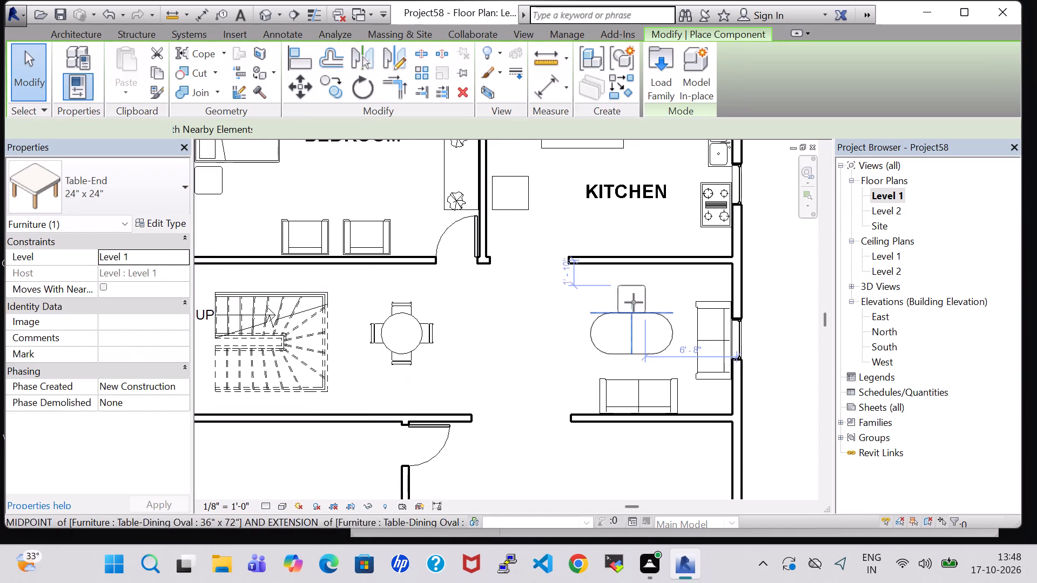
scroll(710, 285, "up", 3)
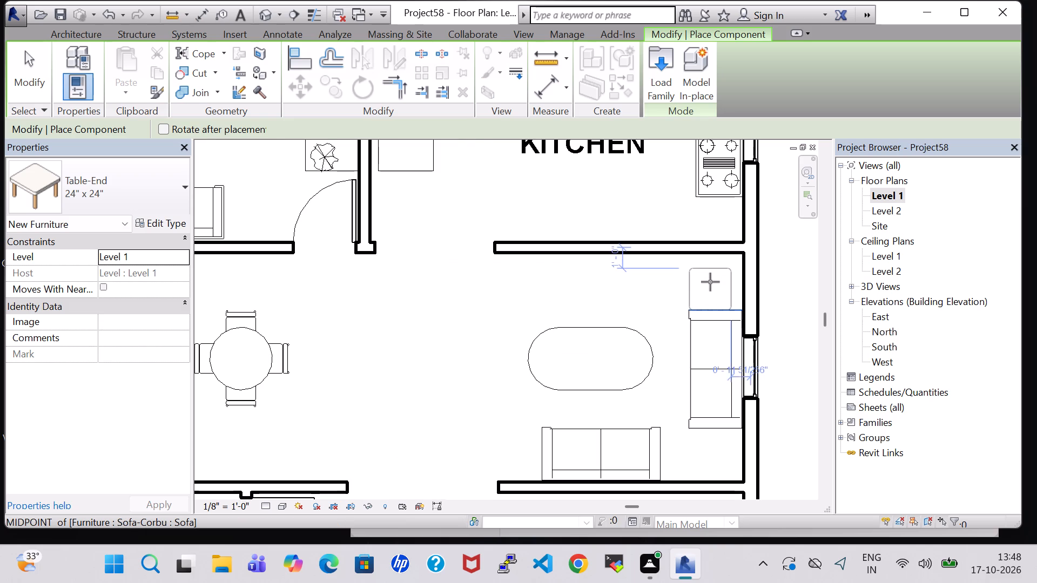
left_click(712, 280)
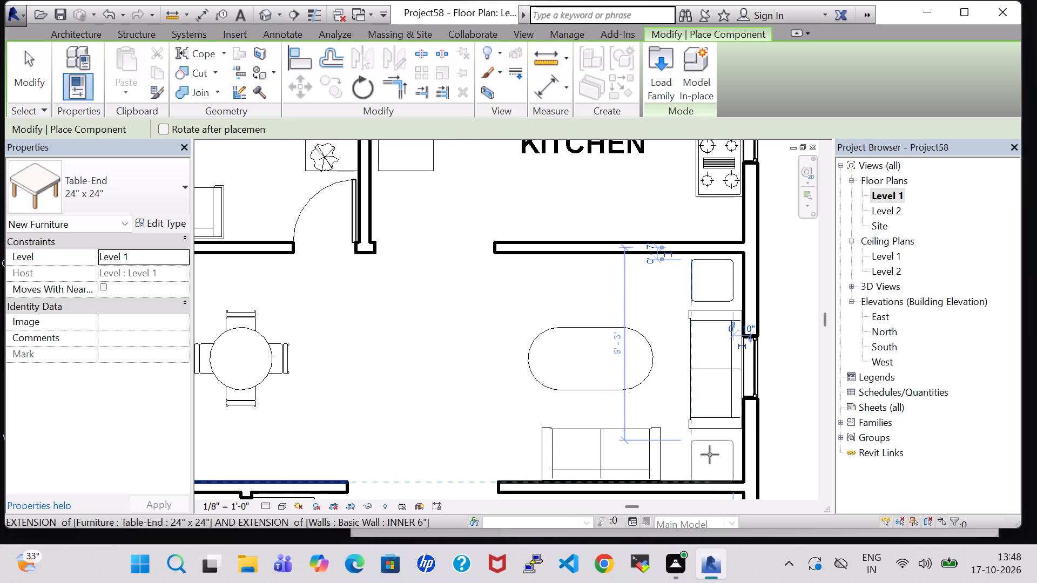
left_click(711, 450)
key("Escape")
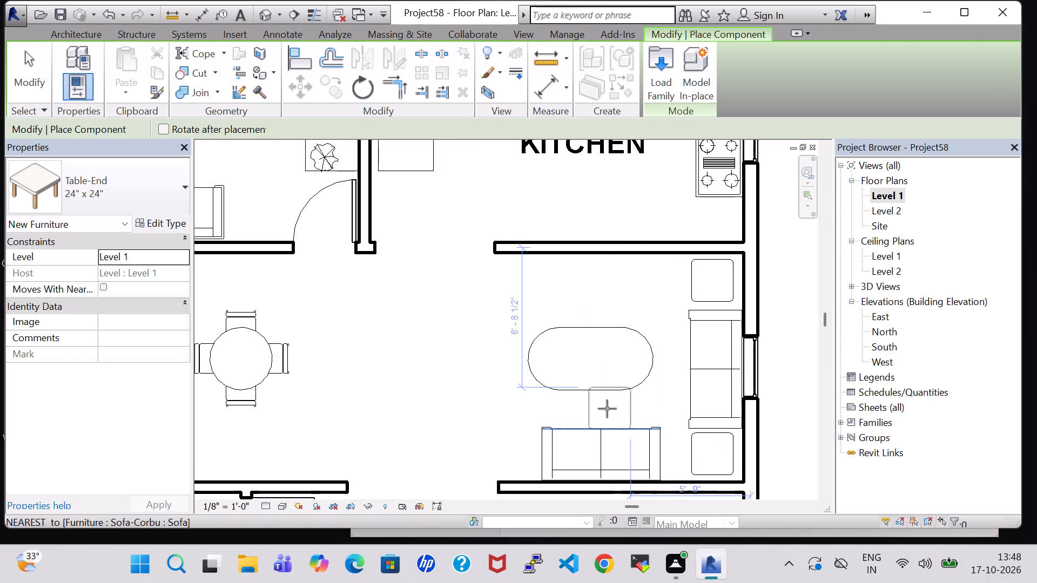
key("Escape")
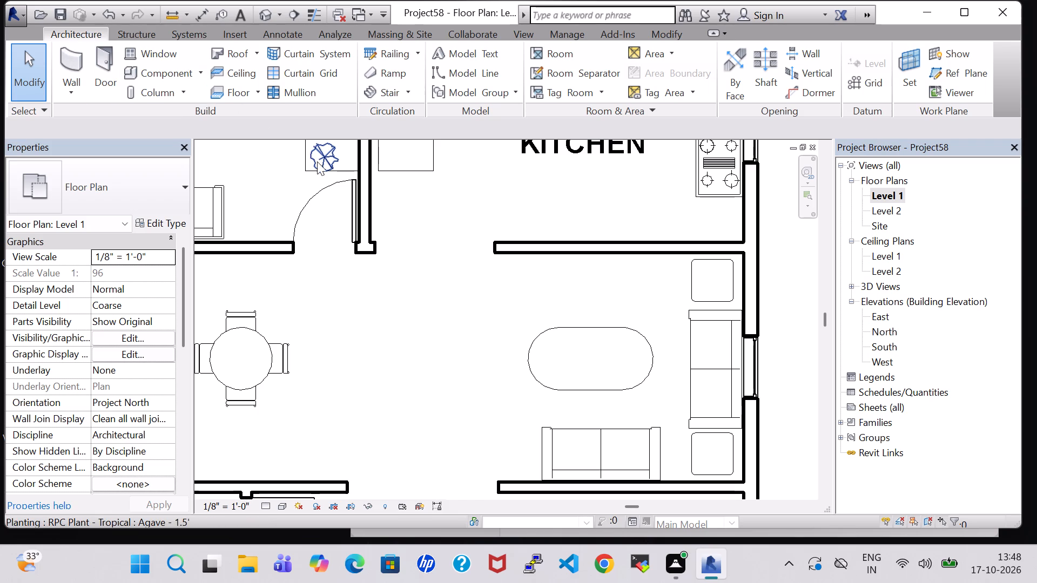
Create another Agave - 1.5' plant like the bedroom's and place it centred on the end table north of the east sofa.
left_click(328, 162)
right_click(328, 162)
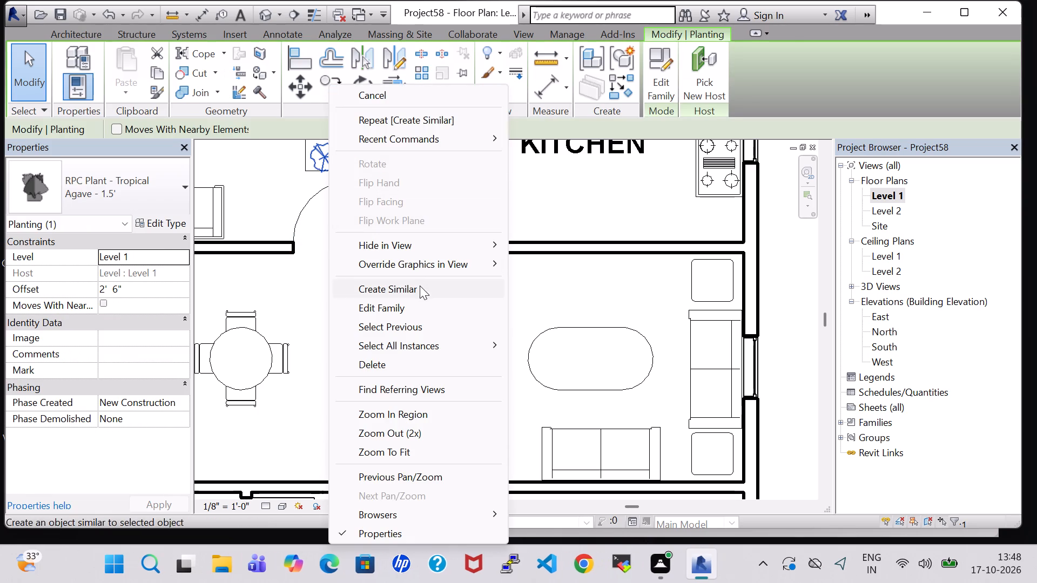
left_click(420, 286)
left_click(713, 281)
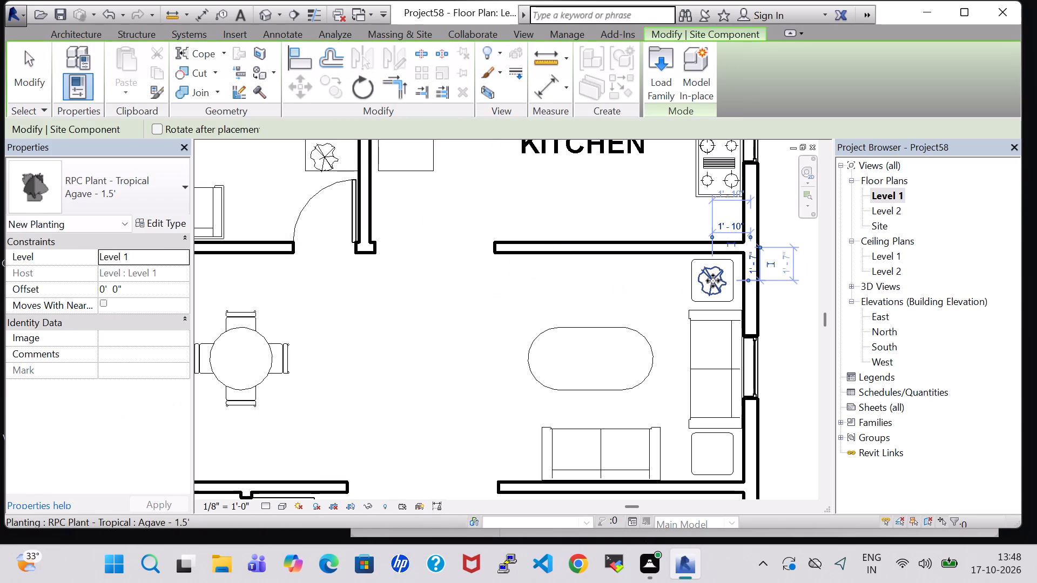
key("Escape")
key("Escape")
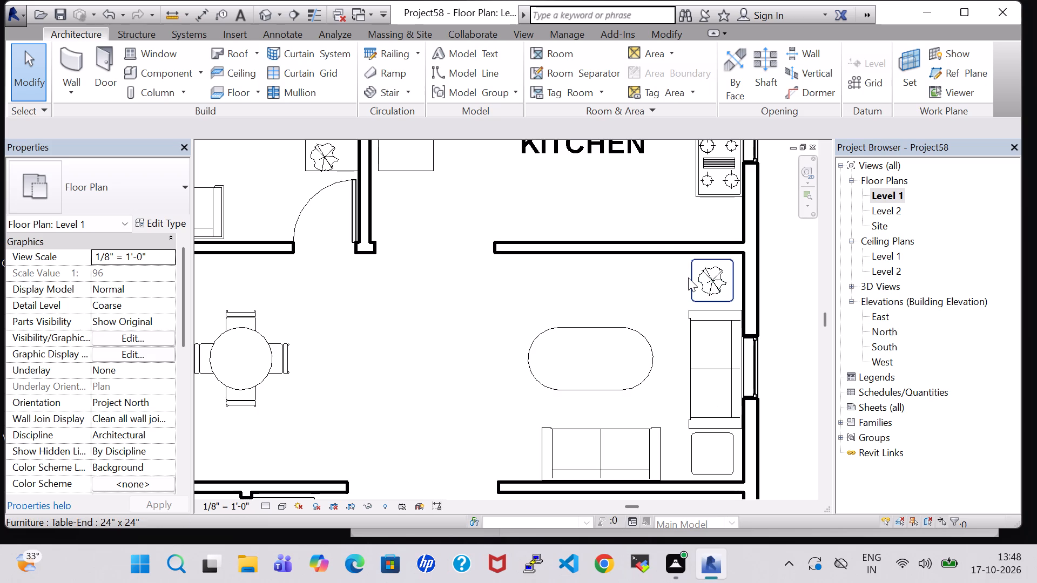
Check the end table's height in its type properties and set the offset of the plant on it to 1' 6".
left_click(688, 277)
left_click(170, 221)
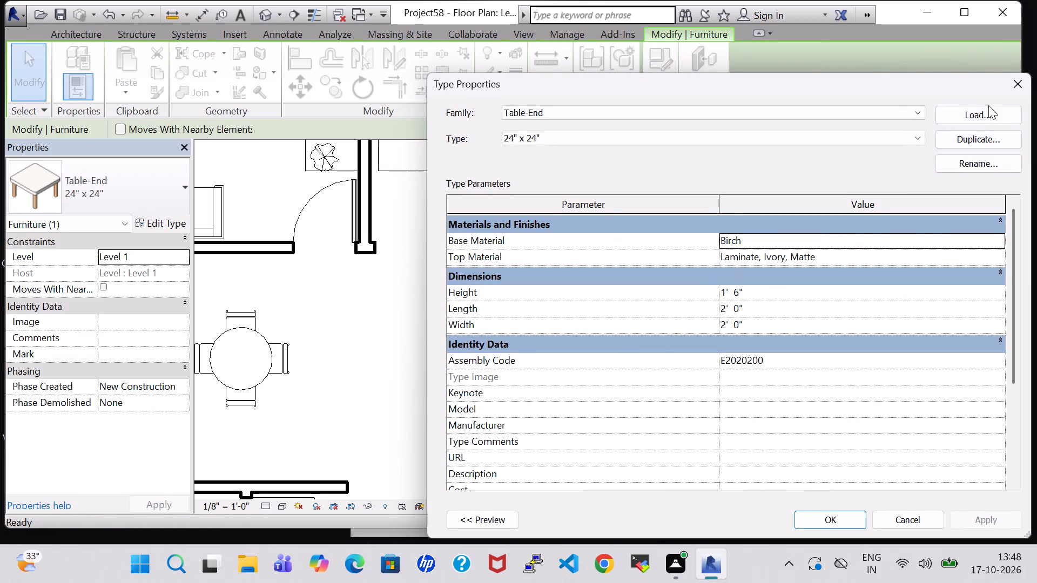
left_click(1016, 85)
left_click(674, 293)
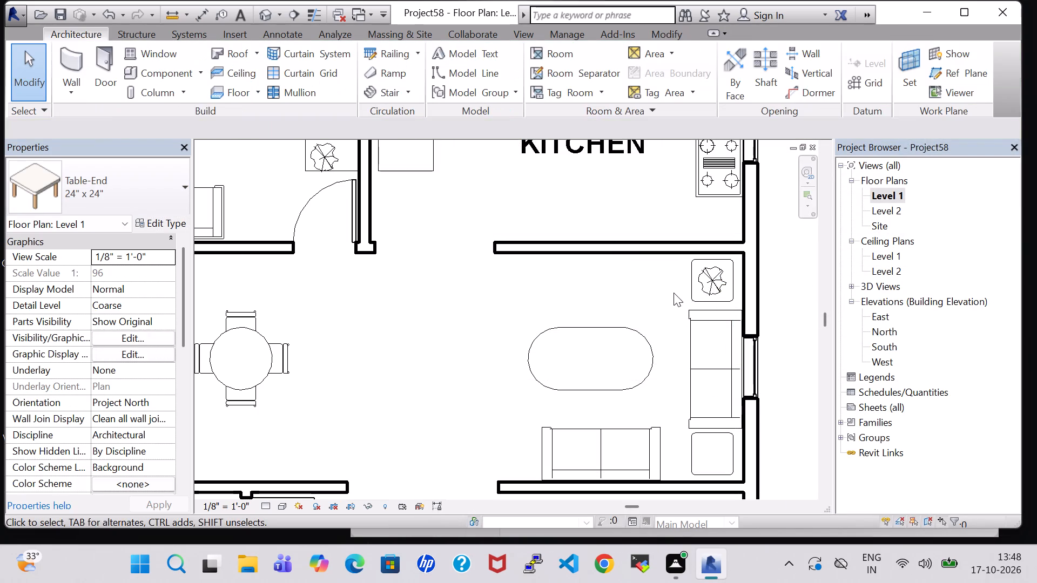
left_click(711, 289)
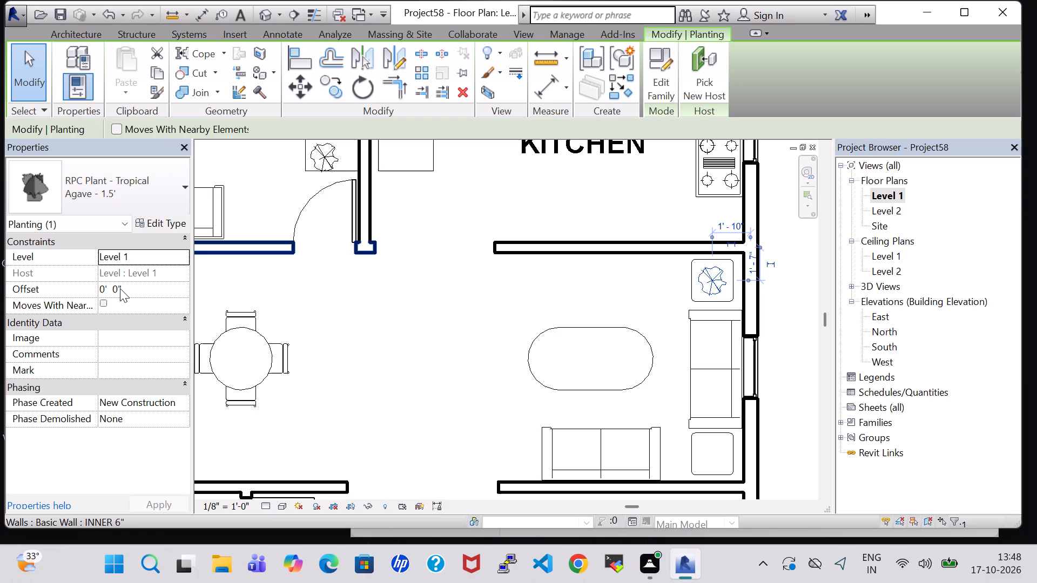
left_click(120, 288)
key("BackSpace")
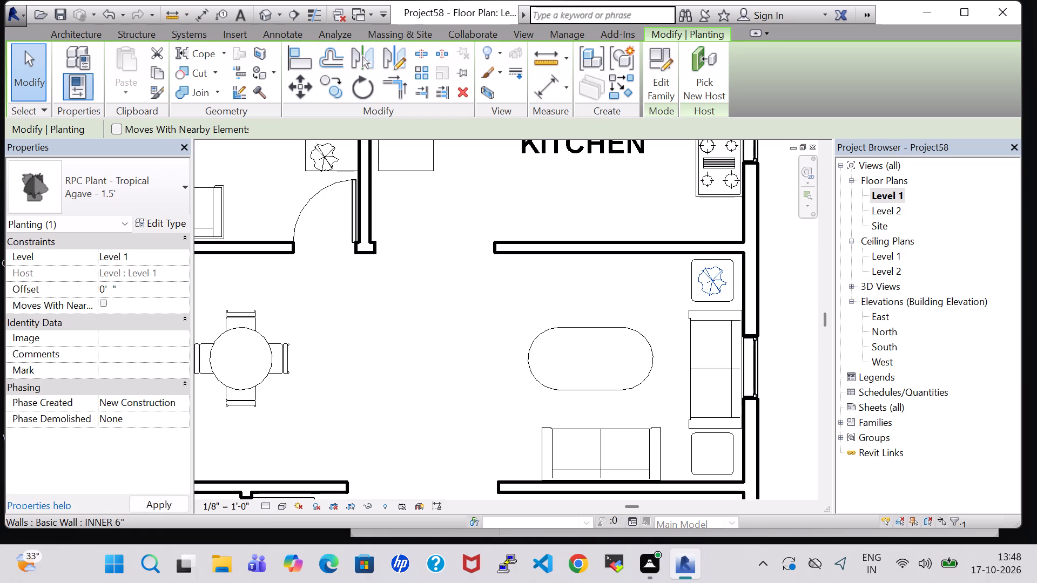
key("8")
key("BackSpace")
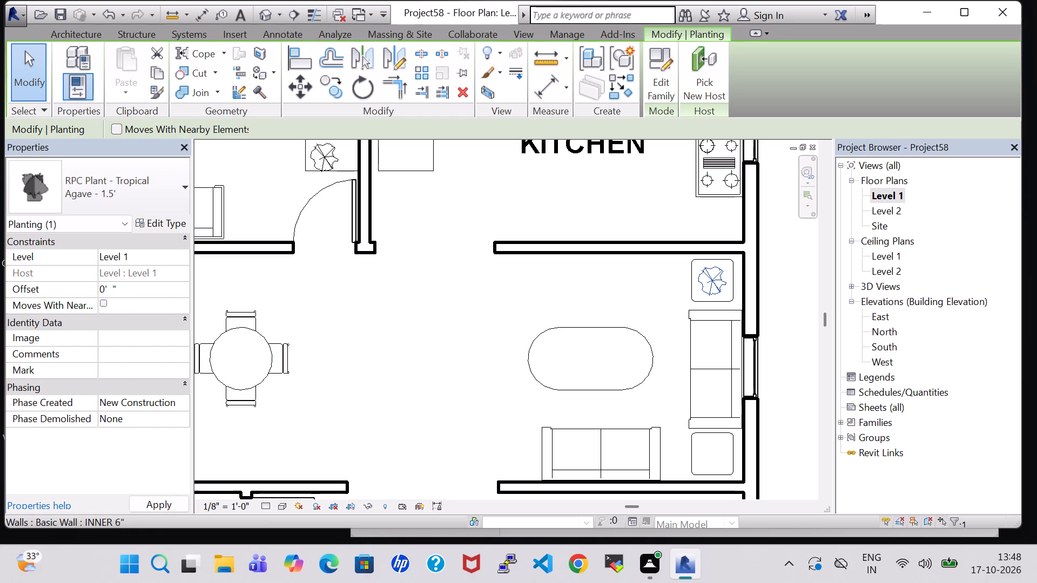
key("6")
left_click(105, 290)
key("BackSpace")
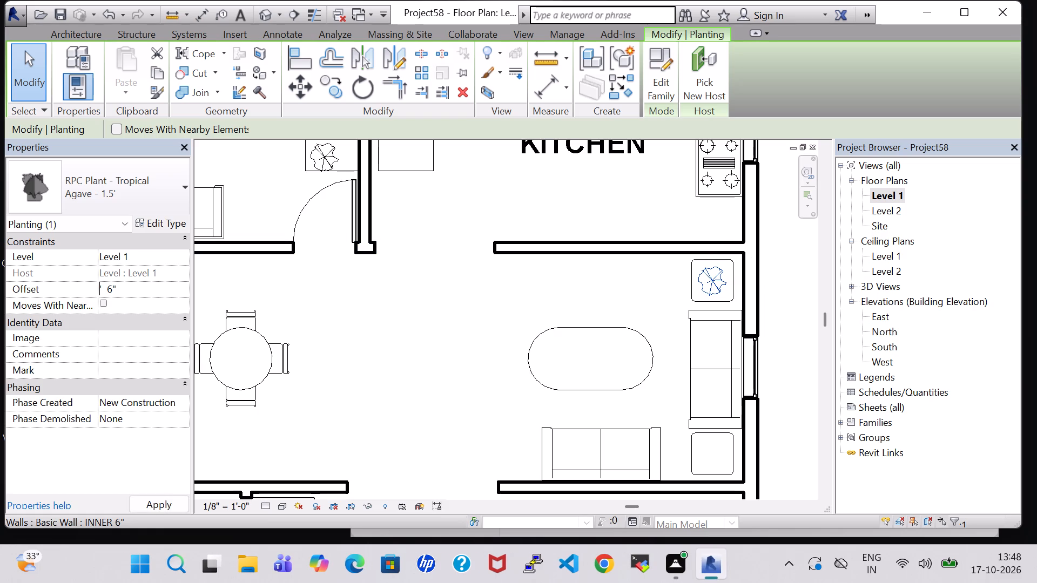
key("1")
left_click(165, 499)
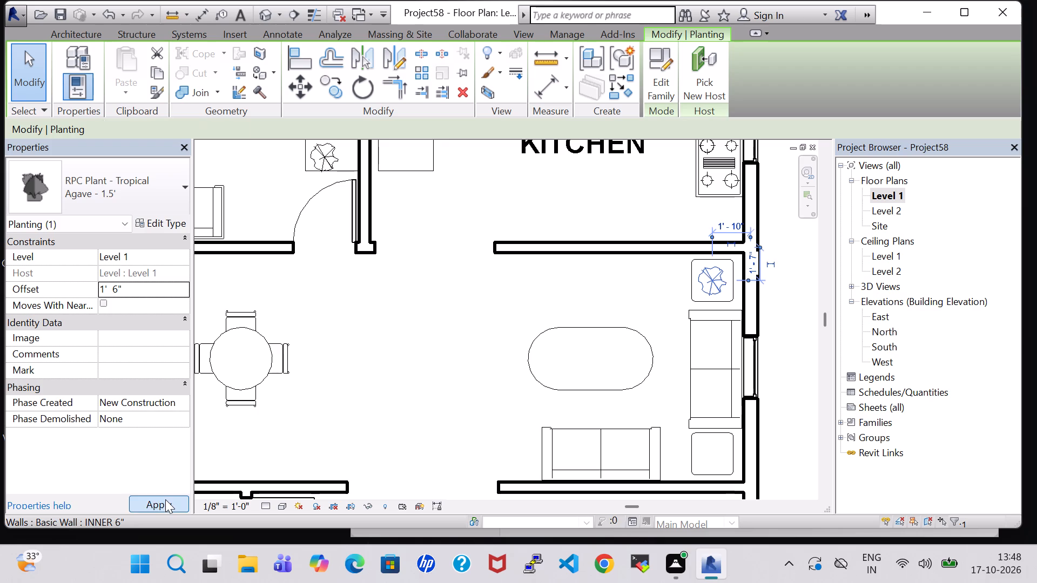
Open the 3D view and examine the living area's sofas, oval table, end tables and the raised plant.
left_click(260, 17)
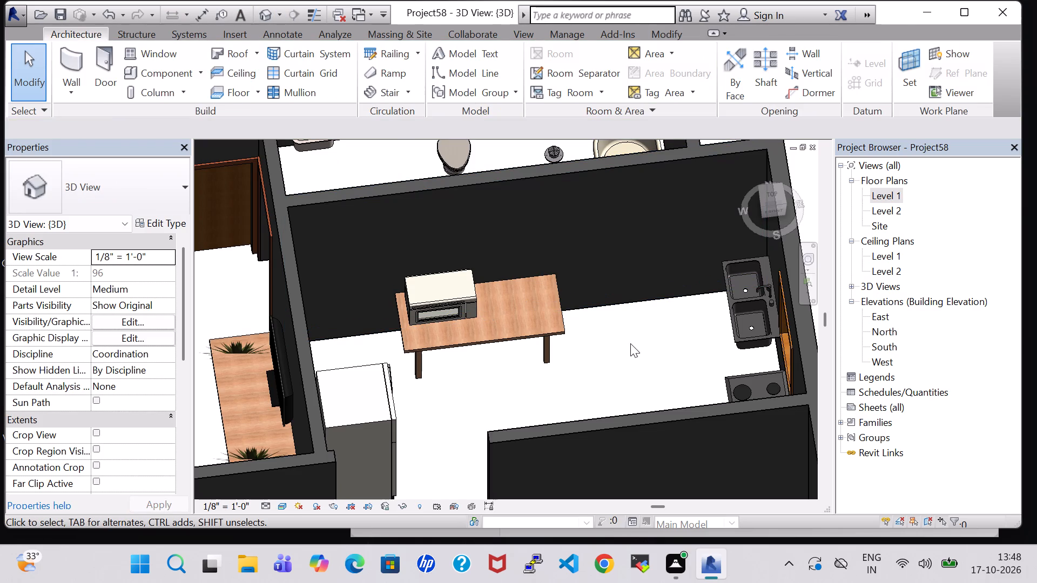
middle_click_drag(629, 366, 709, 331, "shift")
scroll(628, 365, "up", 1, "shift")
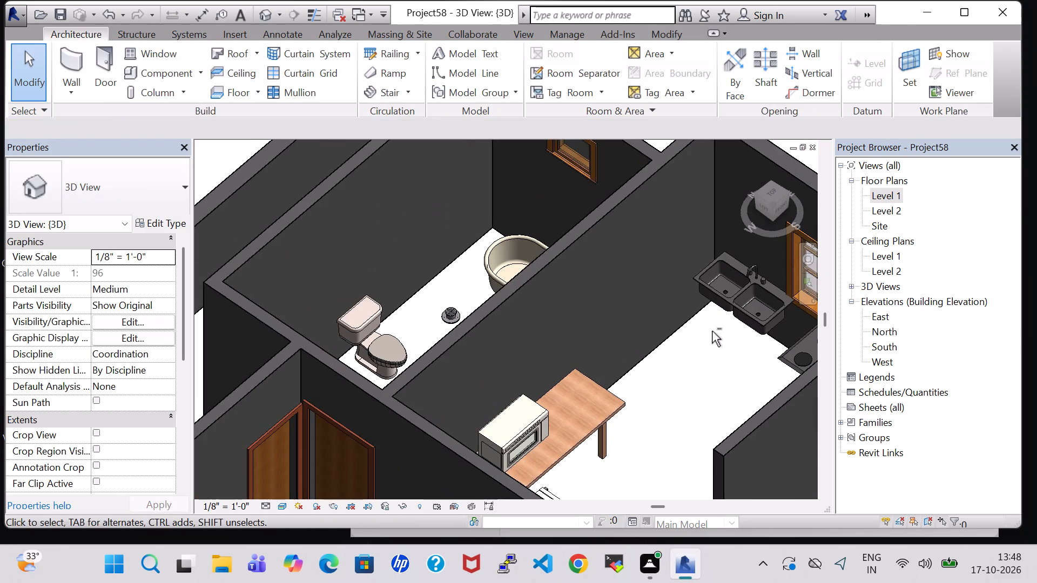
middle_click_drag(705, 347, 350, 213)
middle_click_drag(467, 412, 571, 317, "shift")
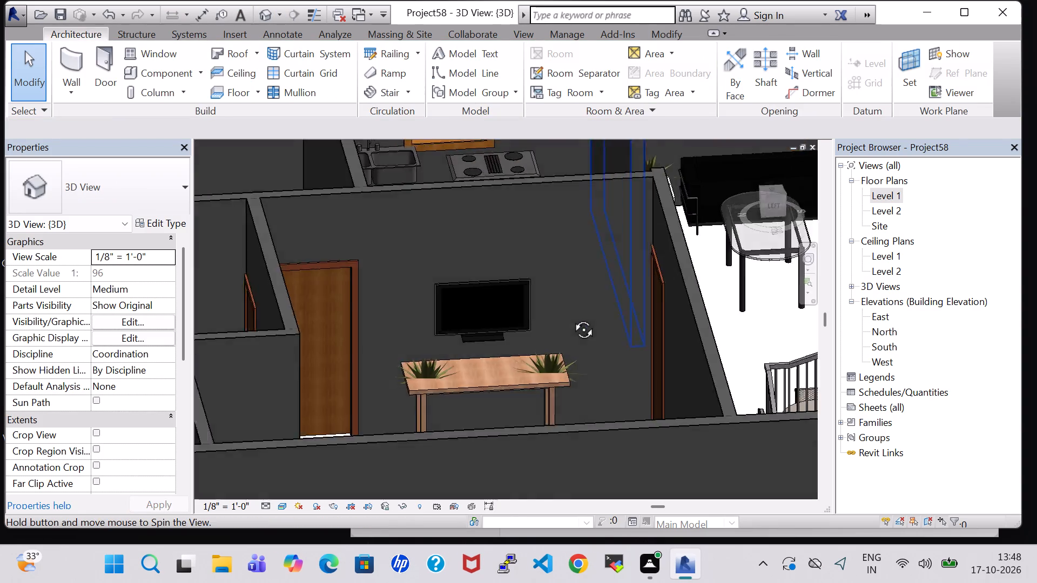
middle_click_drag(571, 317, 584, 303, "shift")
middle_click_drag(627, 282, 327, 355)
middle_click_drag(553, 245, 503, 257, "shift")
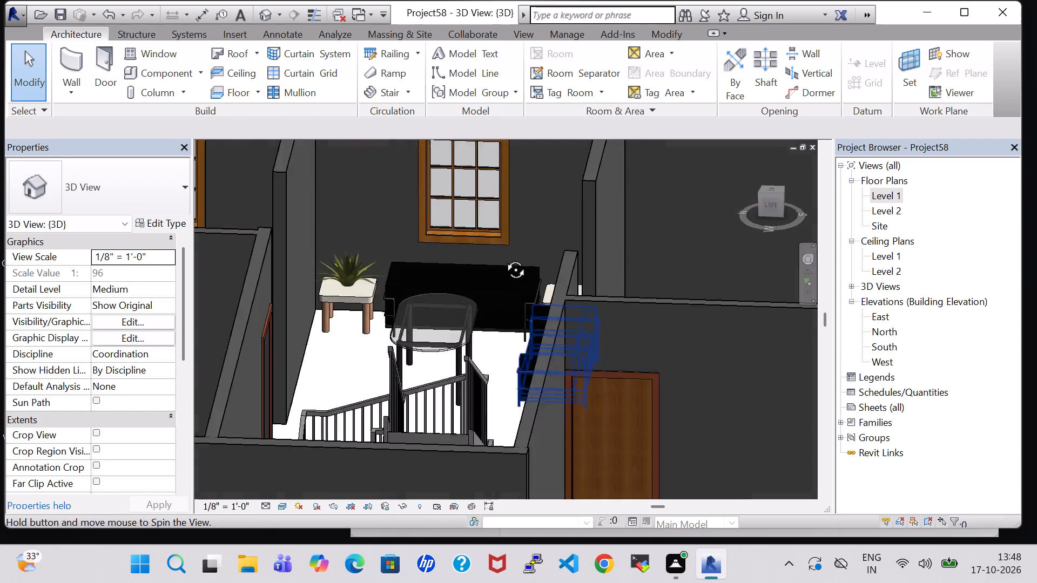
middle_click_drag(503, 257, 505, 336, "shift")
middle_click_drag(339, 350, 352, 368, "shift")
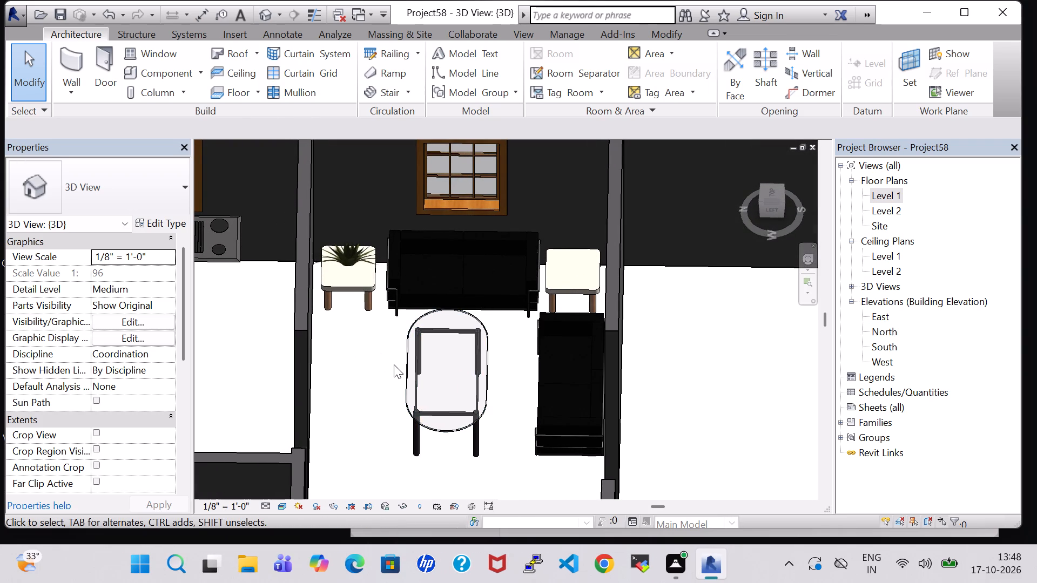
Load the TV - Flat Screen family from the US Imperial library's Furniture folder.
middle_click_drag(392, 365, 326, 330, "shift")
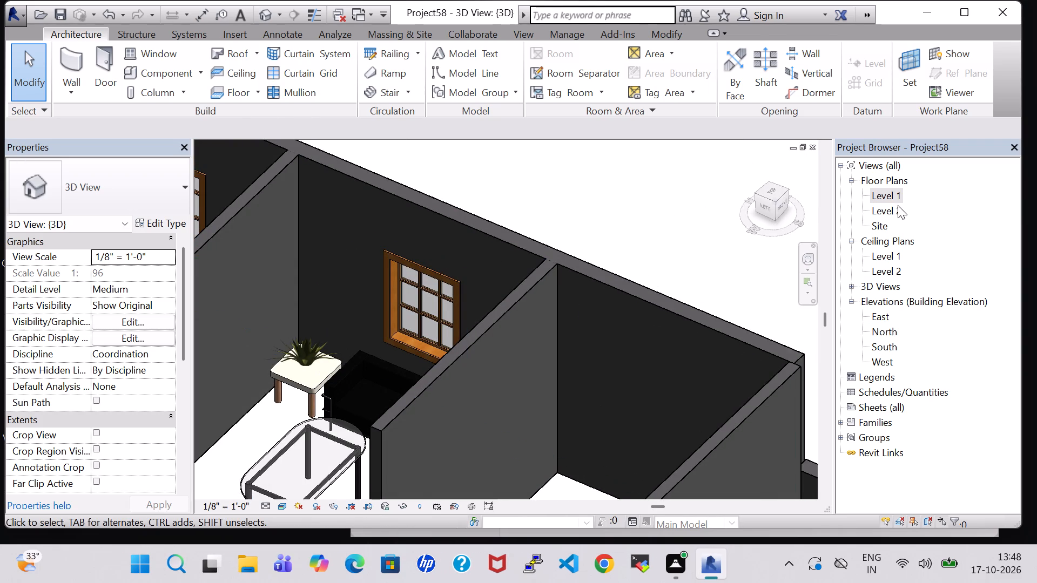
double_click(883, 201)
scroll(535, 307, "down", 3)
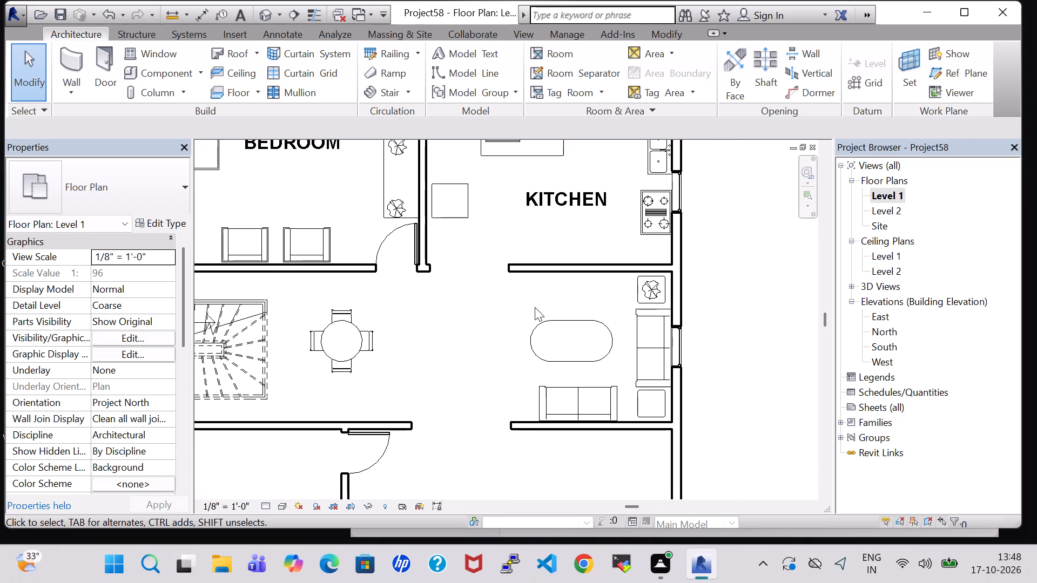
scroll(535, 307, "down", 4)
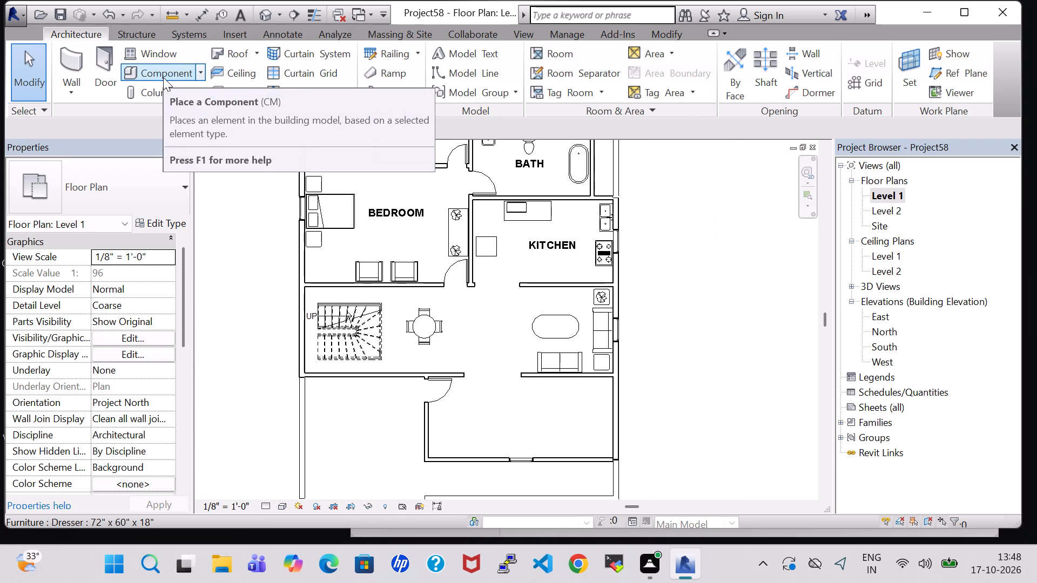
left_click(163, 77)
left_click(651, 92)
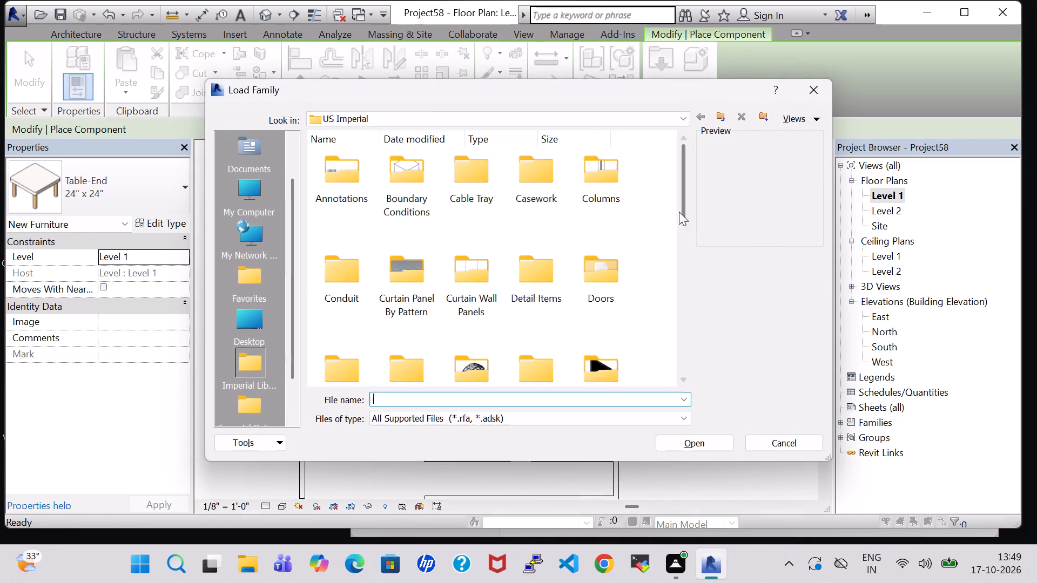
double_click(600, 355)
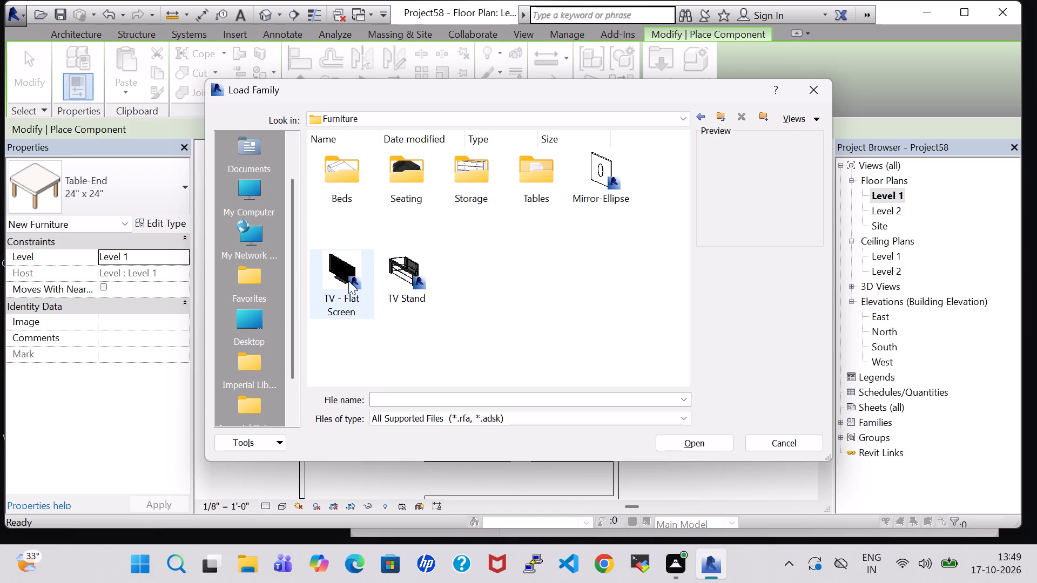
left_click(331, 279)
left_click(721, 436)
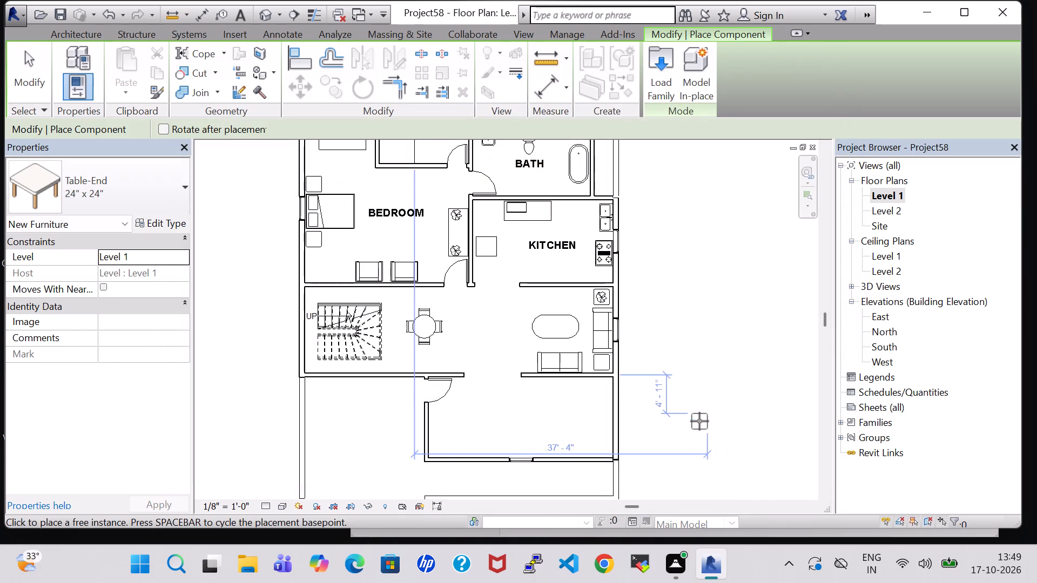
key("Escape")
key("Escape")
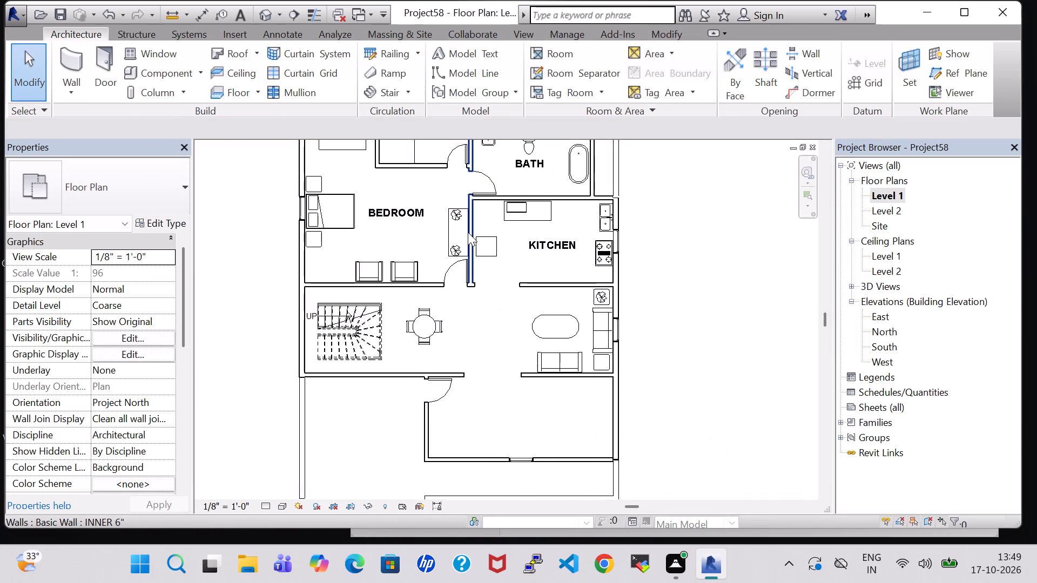
In the 3D view, try to place two 42" TVs similar to the bedroom's on the wall south of the living area's sofas.
middle_click_drag(423, 232, 522, 238)
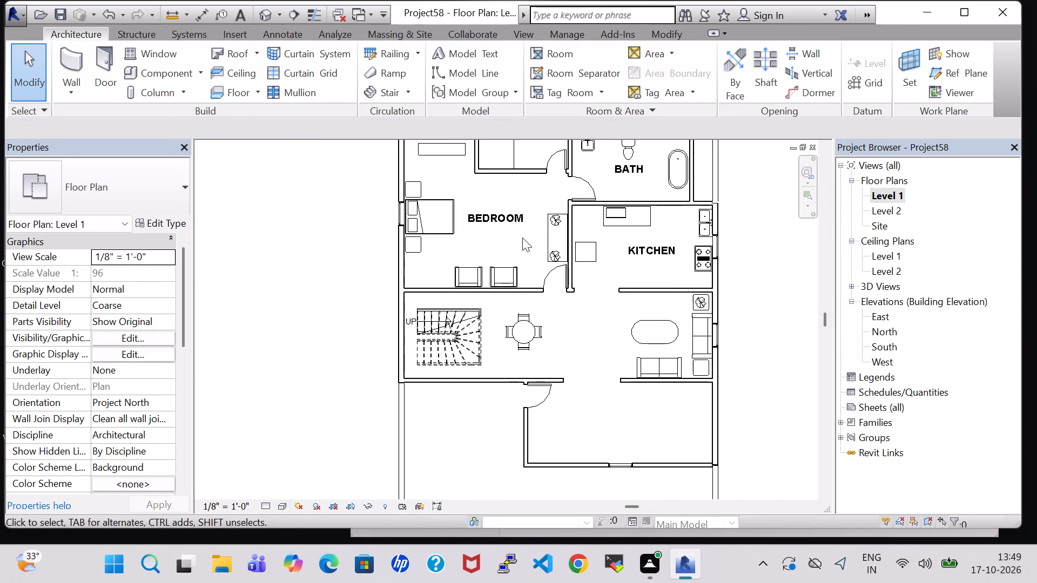
middle_click(520, 246, "shift")
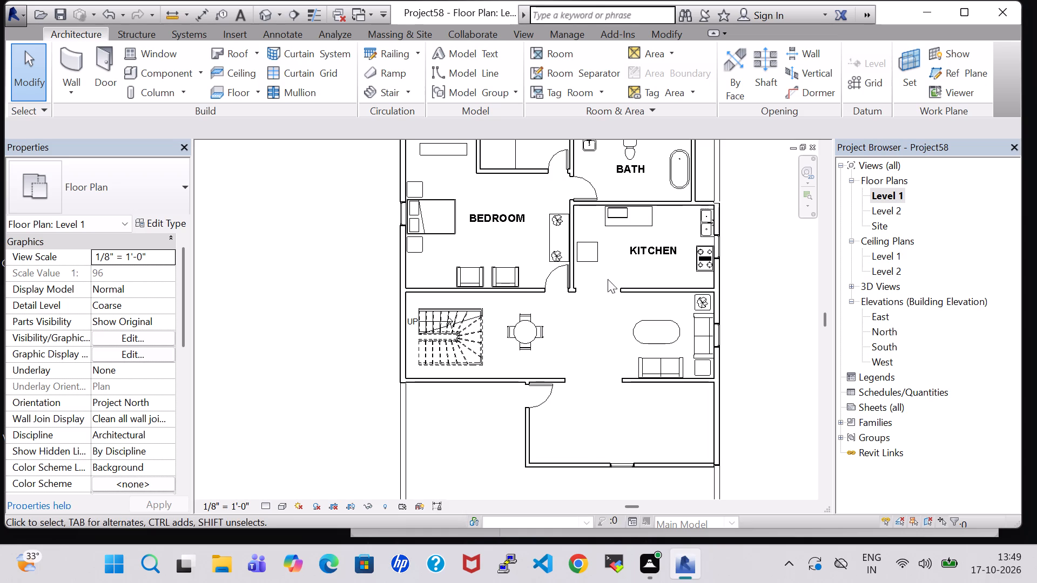
left_click(259, 14)
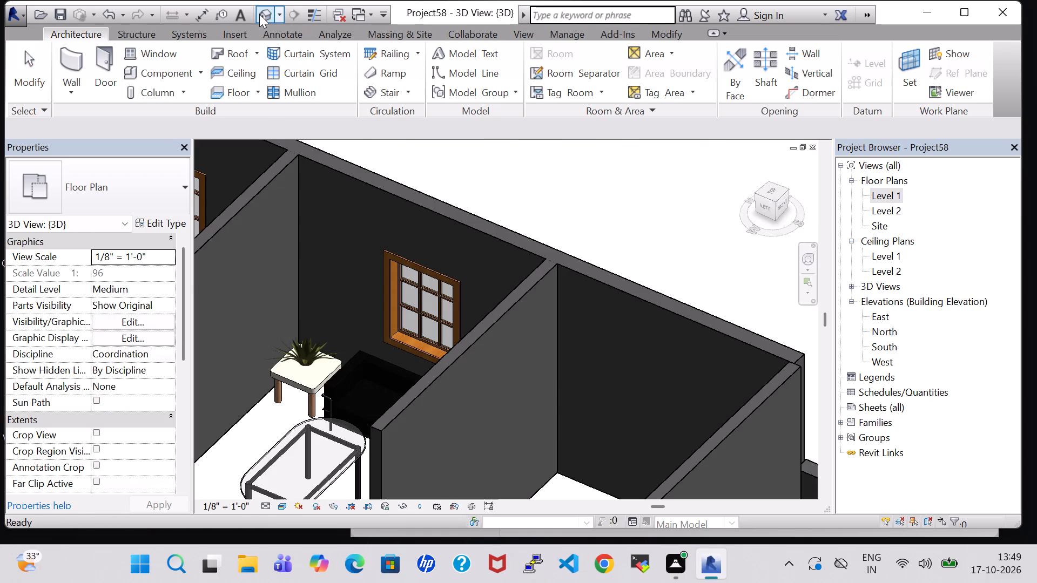
middle_click_drag(390, 390, 649, 146)
scroll(549, 319, "down", 5)
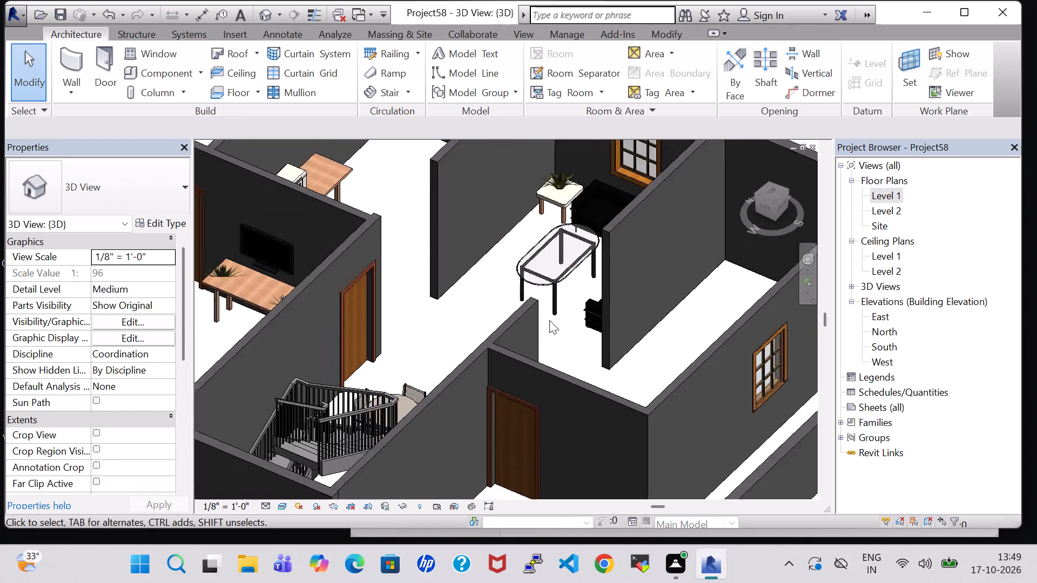
middle_click_drag(550, 322, 585, 268)
left_click(379, 213)
right_click(379, 213)
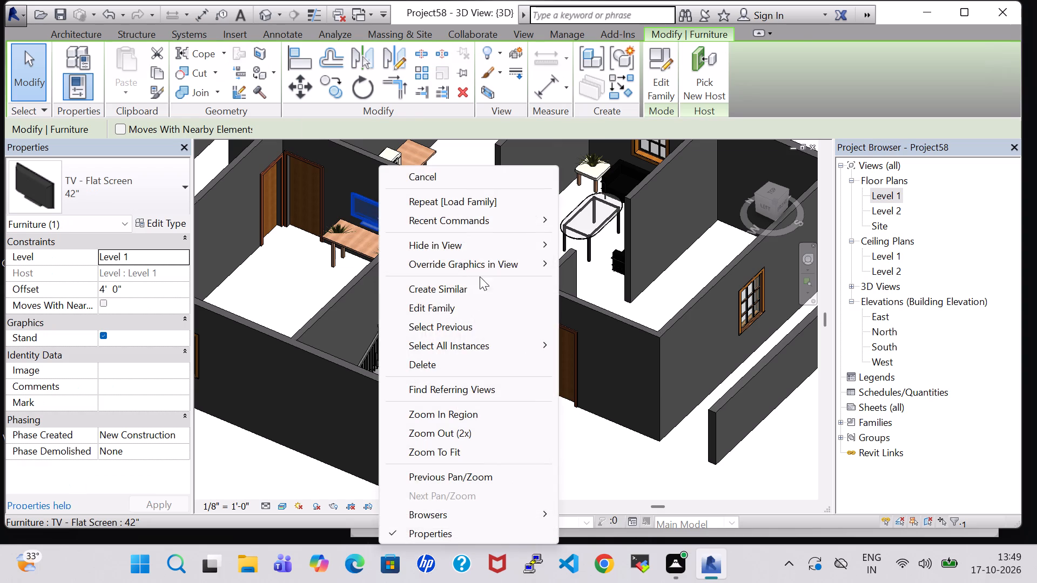
left_click(482, 284)
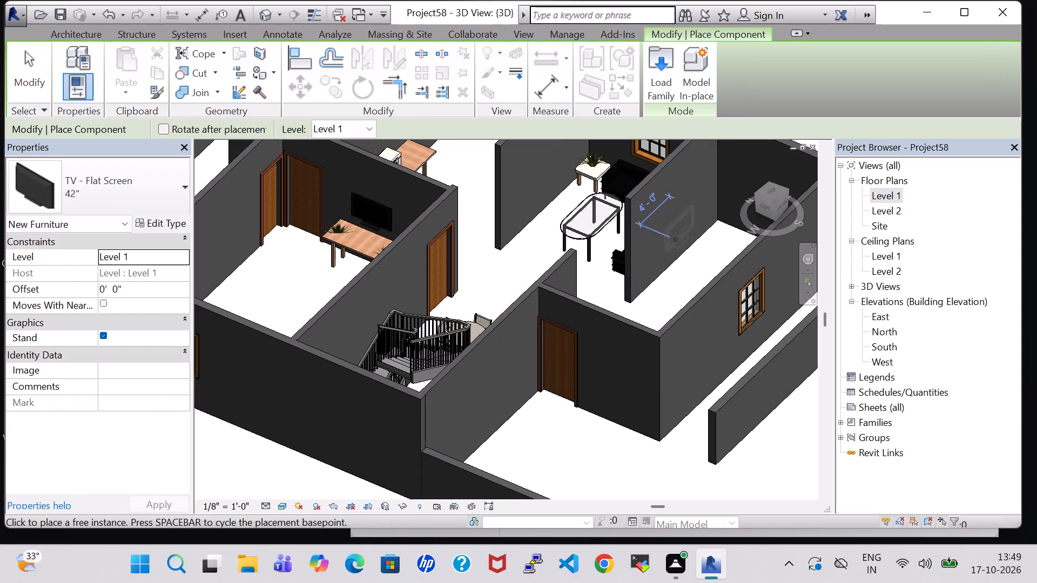
middle_click_drag(676, 240, 580, 248)
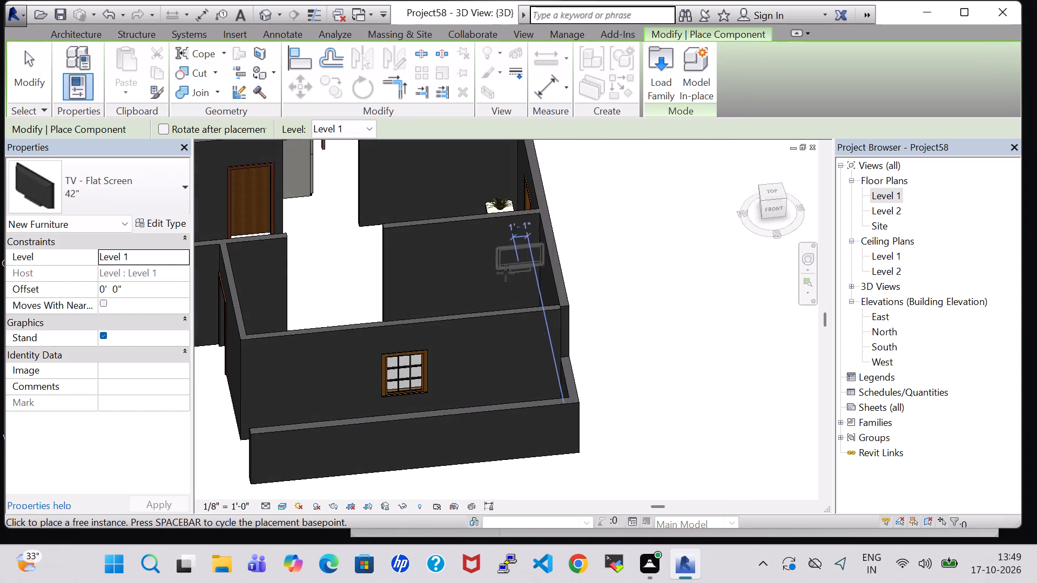
left_click(473, 288)
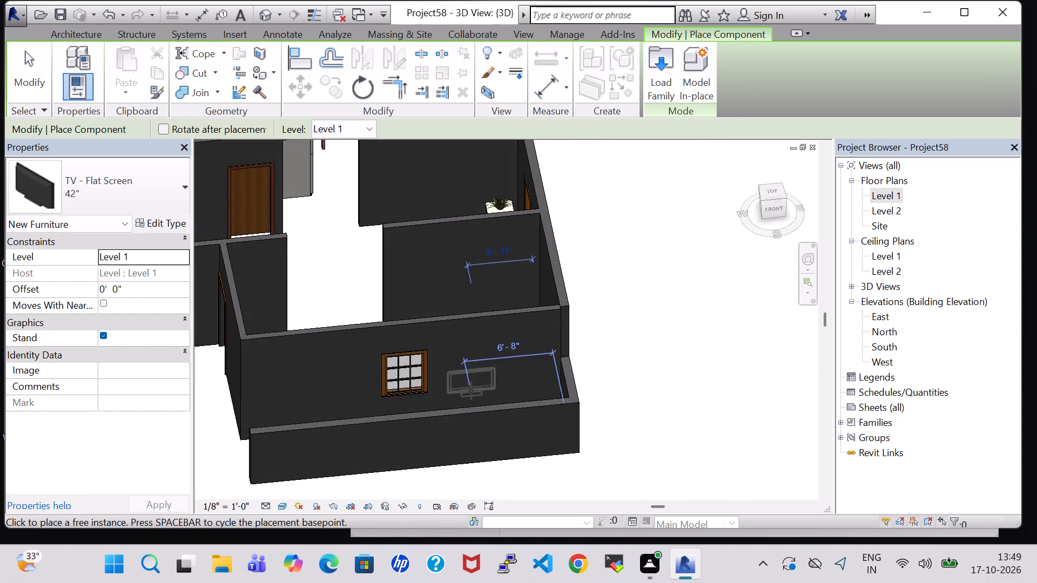
left_click(456, 288)
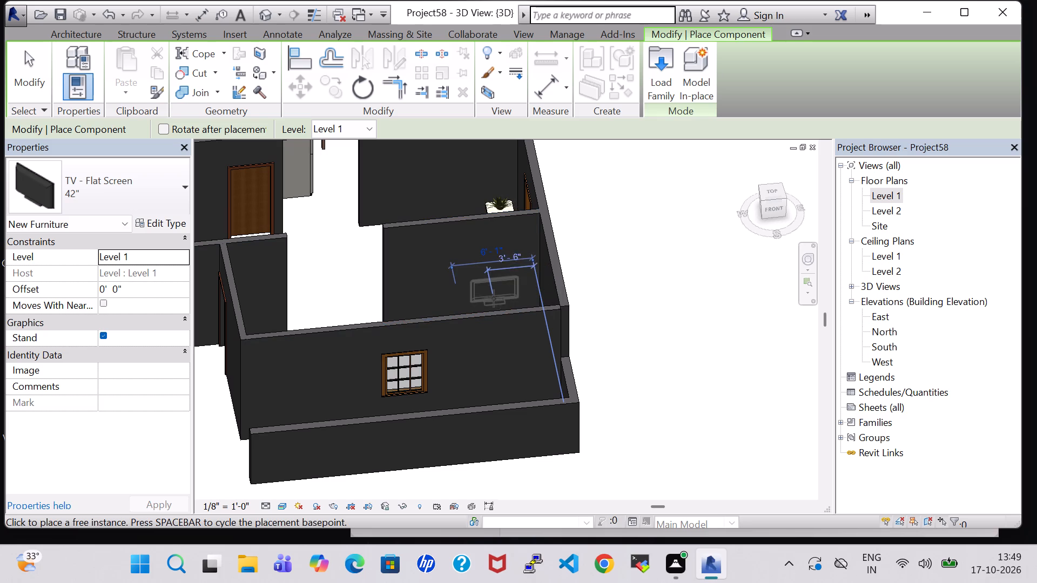
key("Escape")
key("Escape")
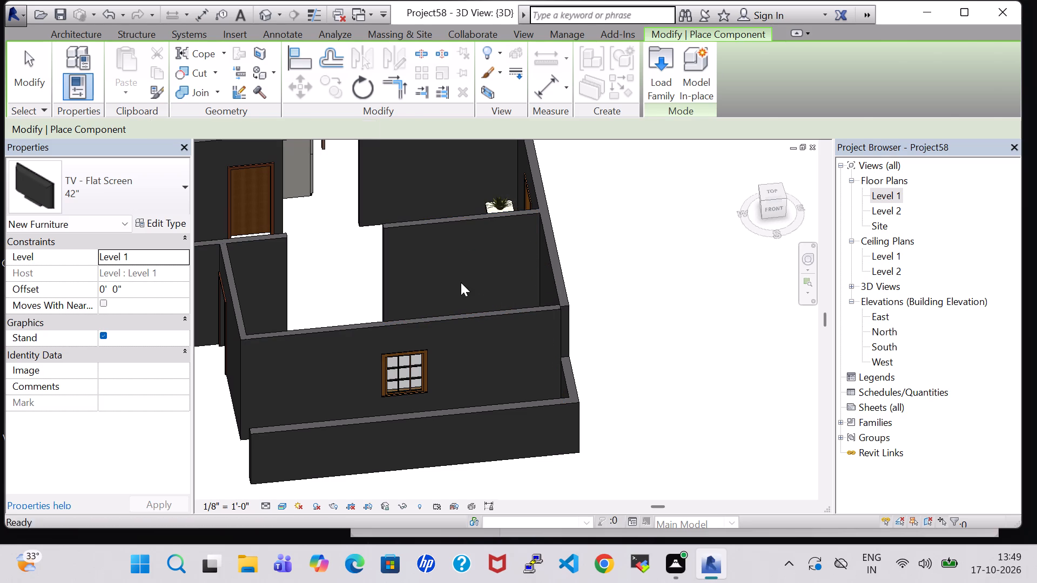
Try again to place a 42" TV similar to the bedroom's on the wall south of the living area's oval table.
left_click(265, 11)
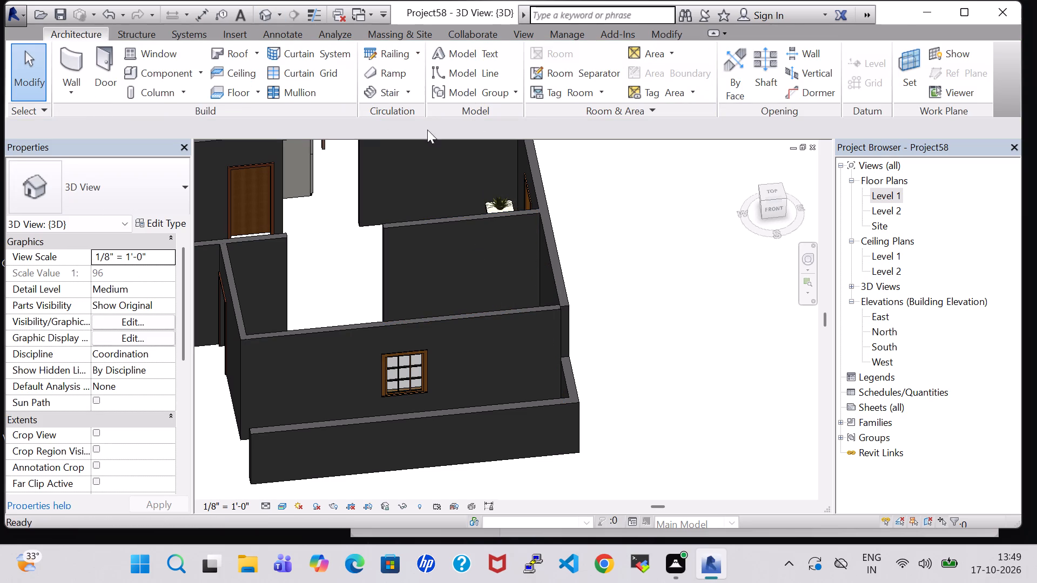
middle_click_drag(632, 221, 621, 294)
middle_click_drag(460, 381, 528, 374)
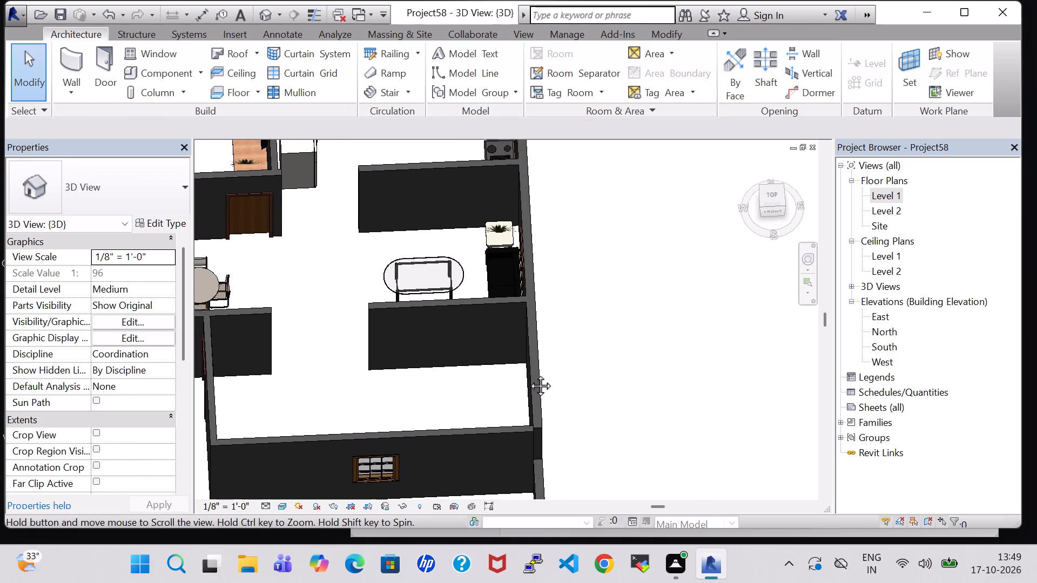
middle_click_drag(528, 374, 625, 376)
middle_click_drag(411, 250, 460, 343)
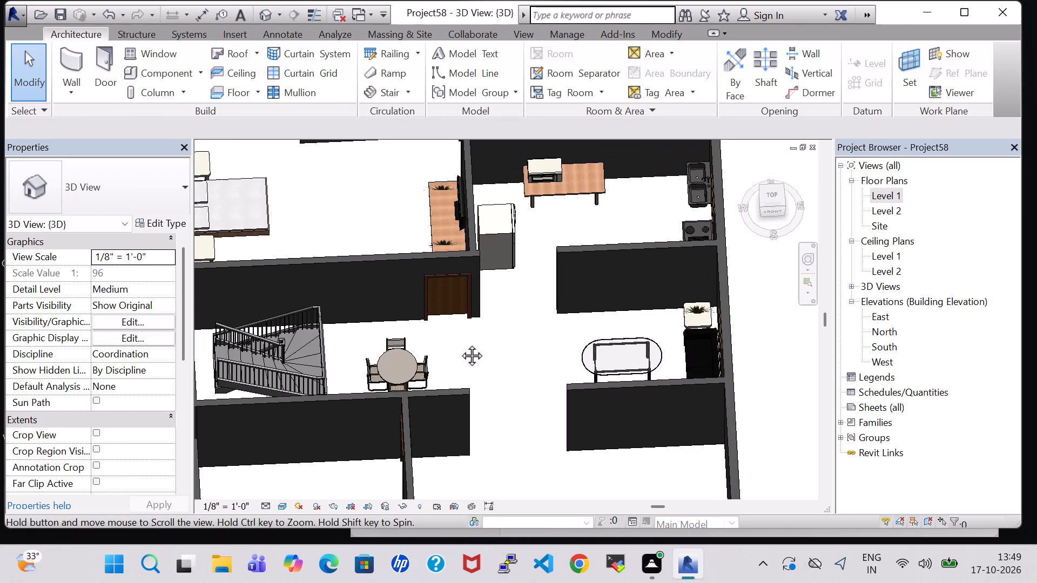
middle_click_drag(460, 343, 460, 349)
left_click(462, 220)
right_click(462, 220)
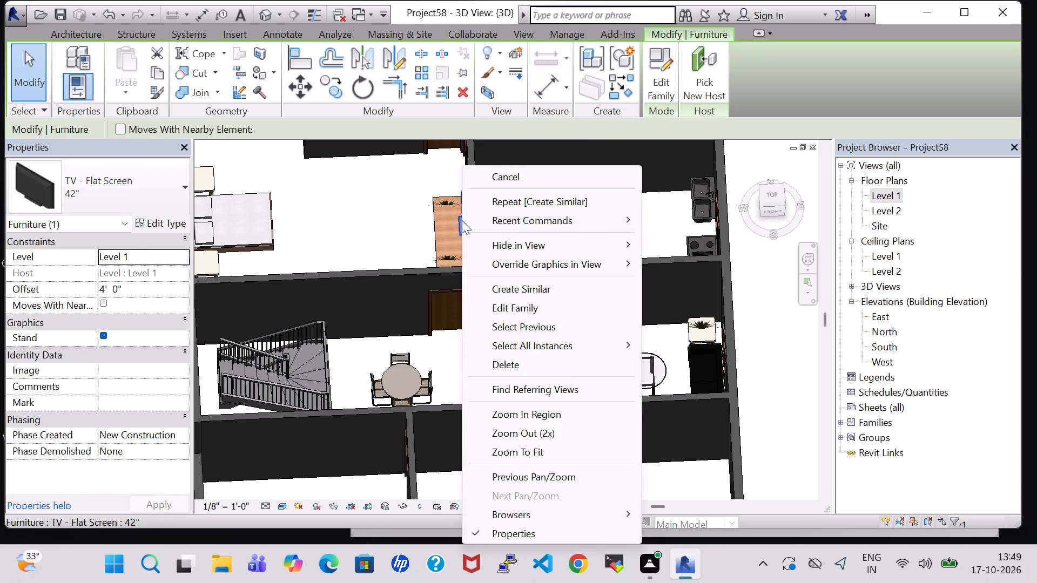
left_click(544, 290)
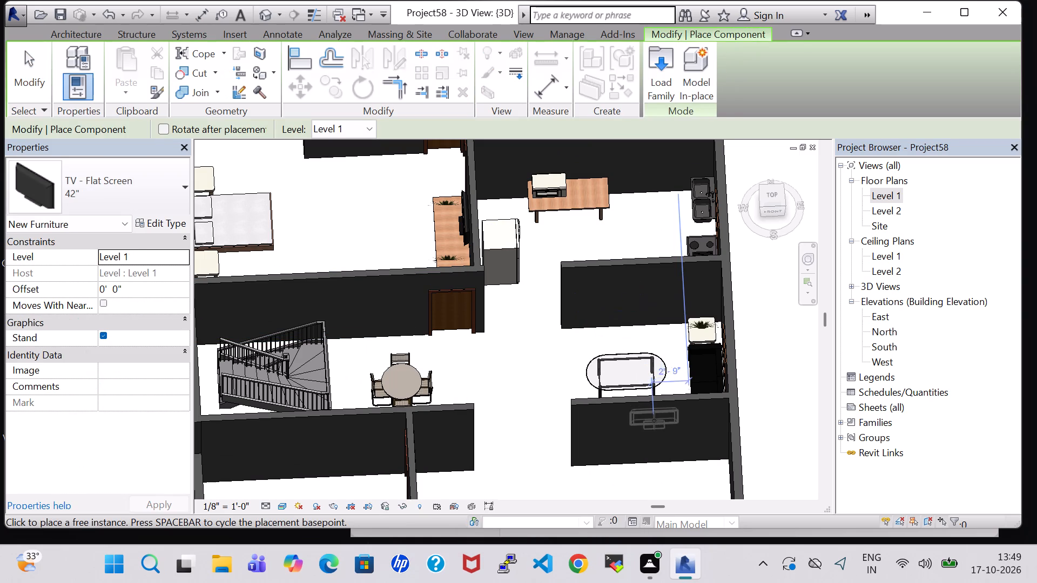
scroll(654, 428, "up", 9)
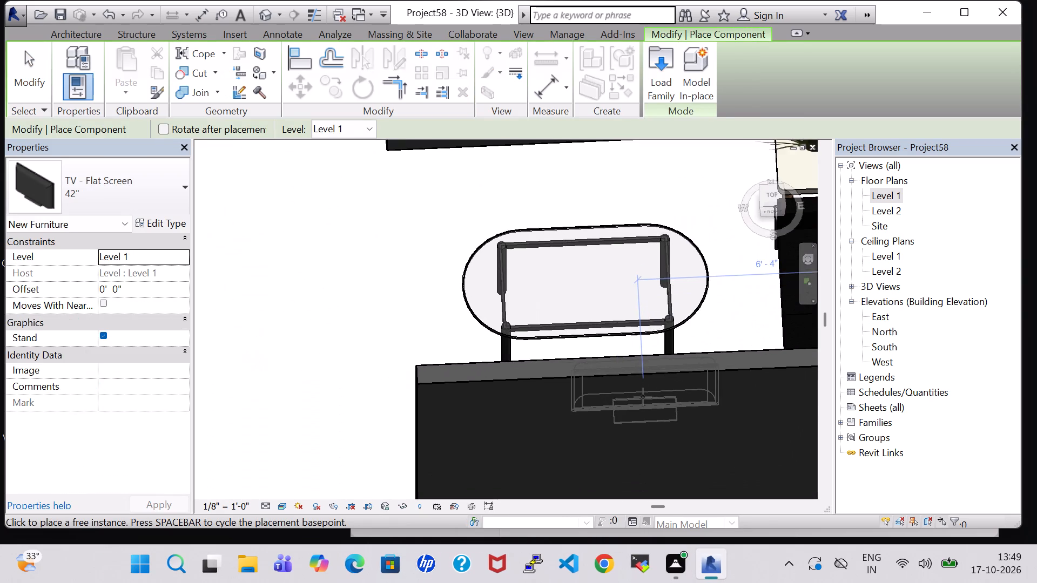
left_click(643, 417)
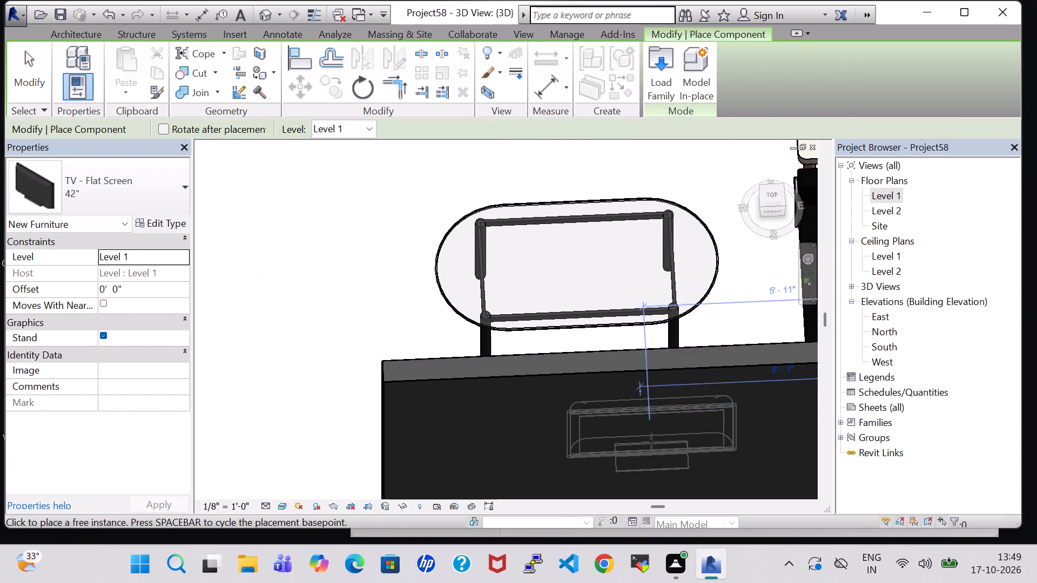
Try to place further copies of the 42" TV on that wall, viewing it from the room to the south.
scroll(655, 445, "down", 4)
middle_click_drag(655, 445, 595, 355, "shift")
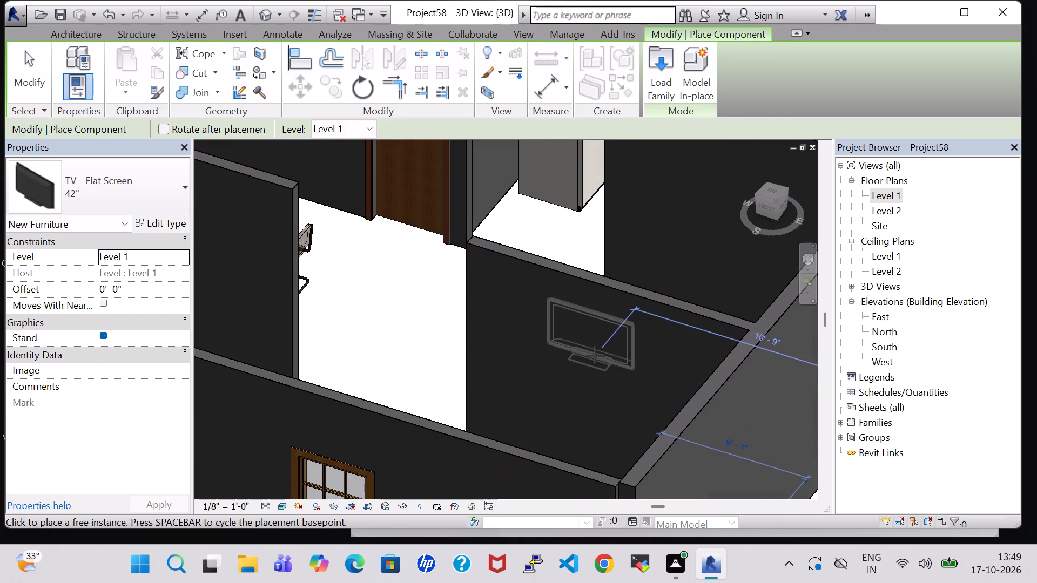
left_click(600, 428)
left_click(615, 411)
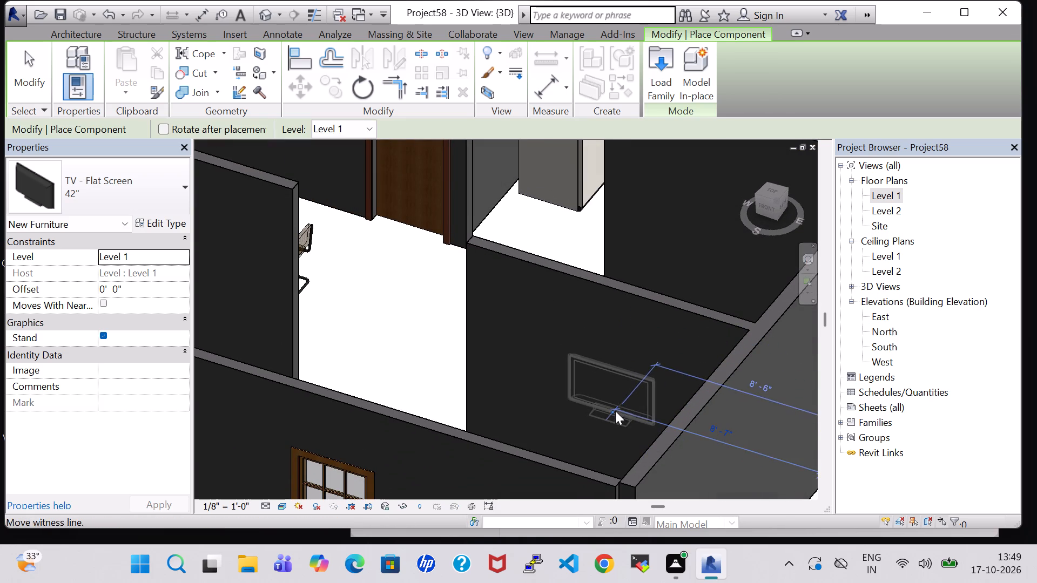
left_click(630, 379)
key("Escape")
key("Escape")
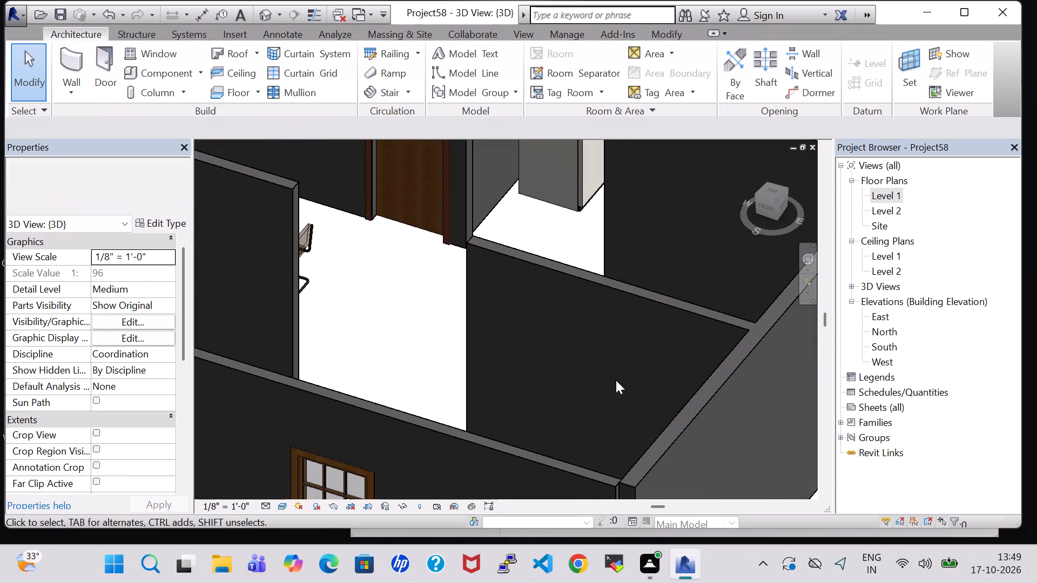
key("Escape")
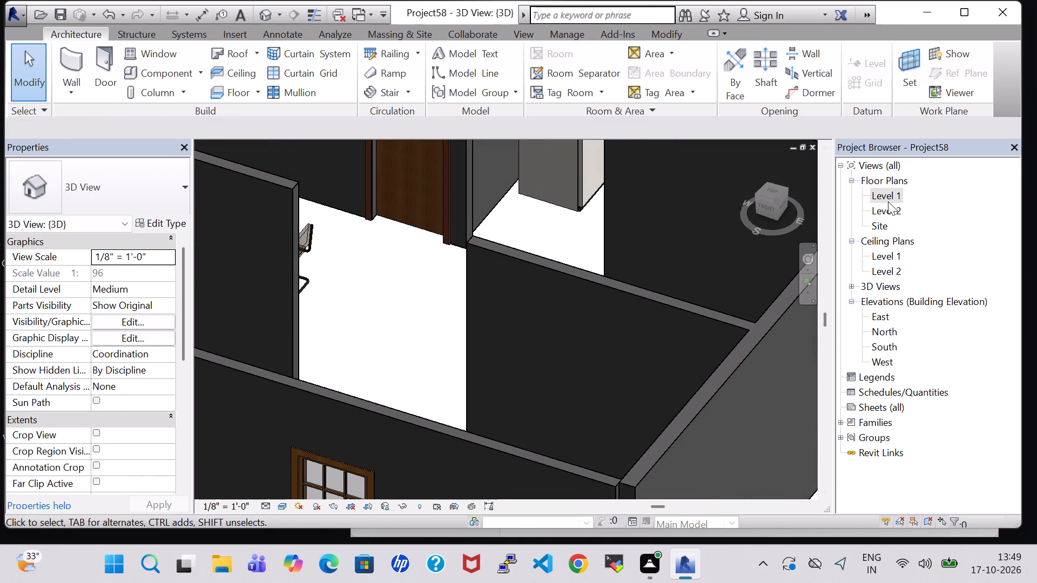
In the Level 1 floor plan, place a 42" flat-screen TV against the kitchen partition wall, north of the living area's oval table.
double_click(888, 201)
scroll(532, 304, "down", 1)
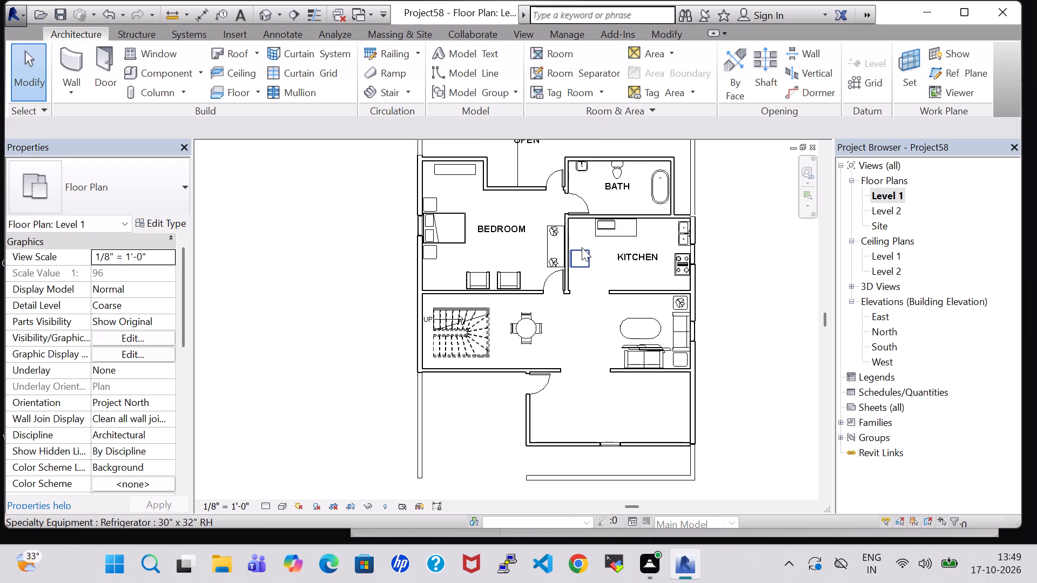
scroll(582, 247, "up", 2)
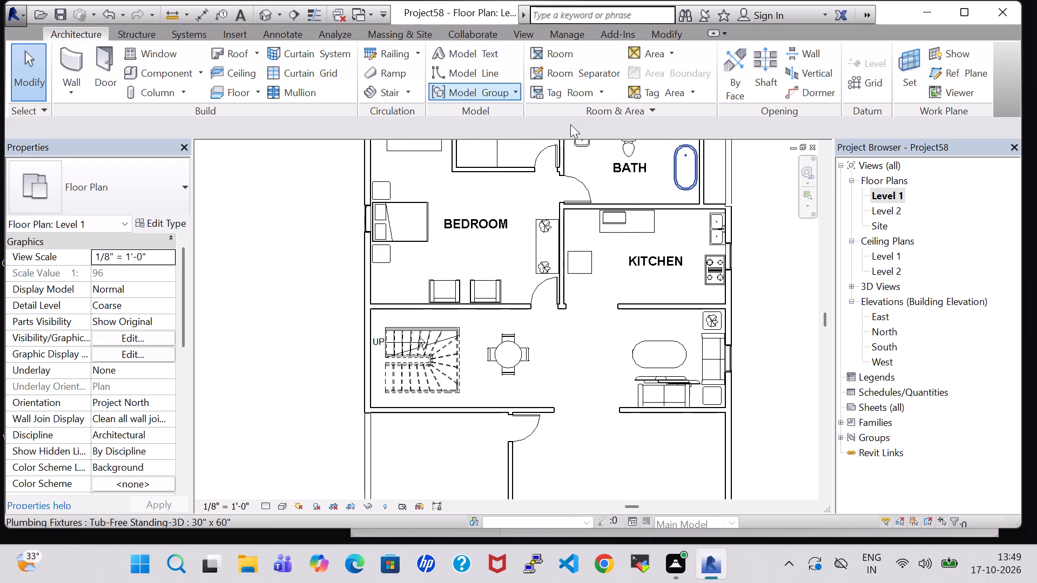
left_click(140, 184)
left_click(158, 79)
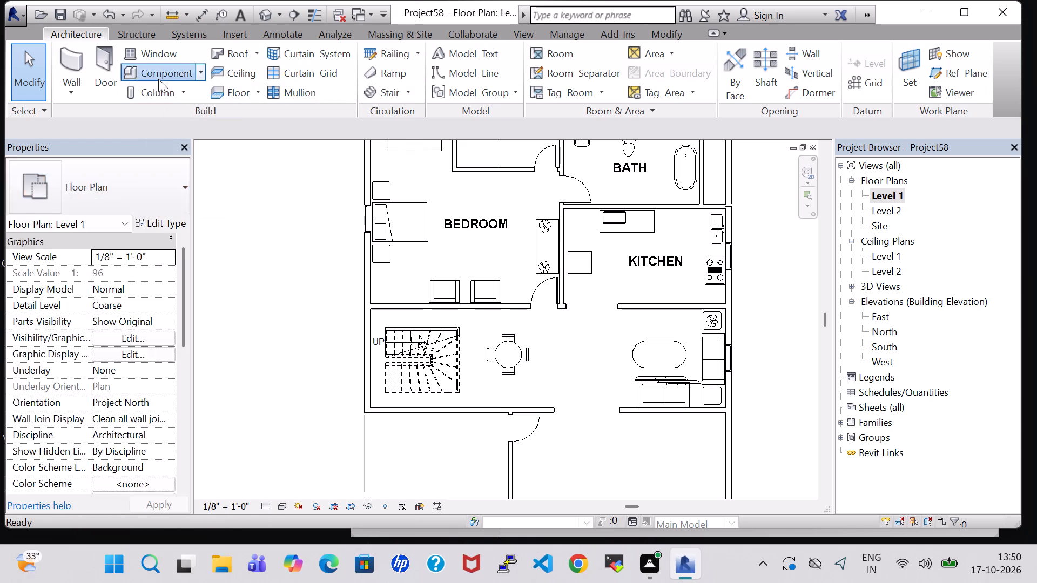
left_click(92, 177)
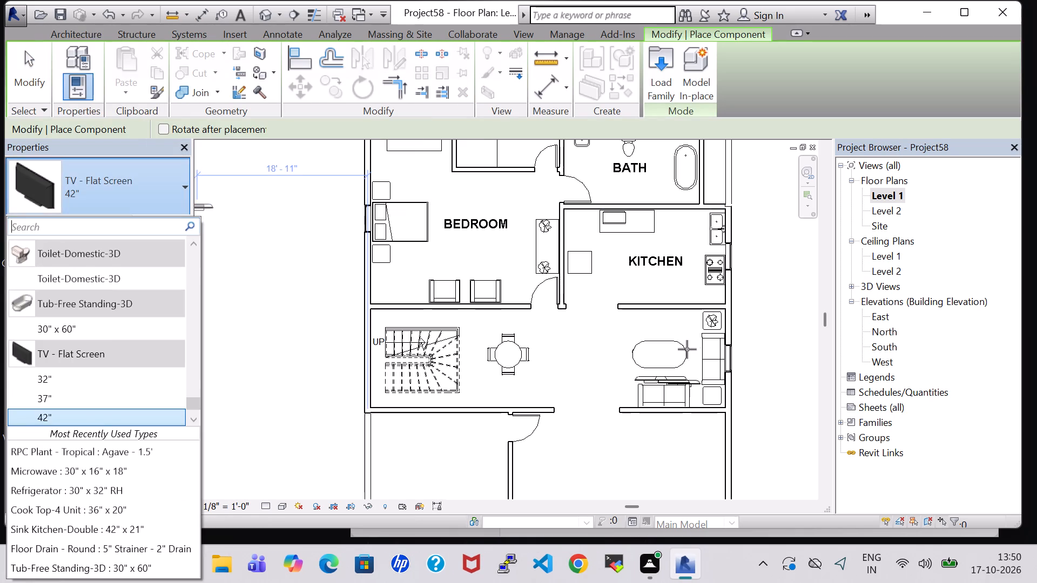
left_click(73, 410)
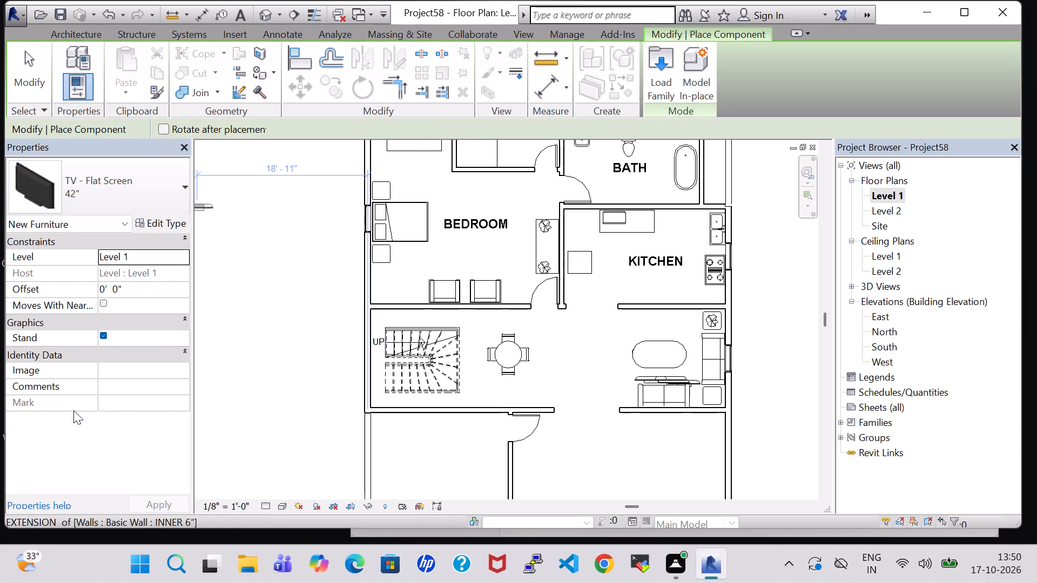
scroll(614, 344, "up", 7)
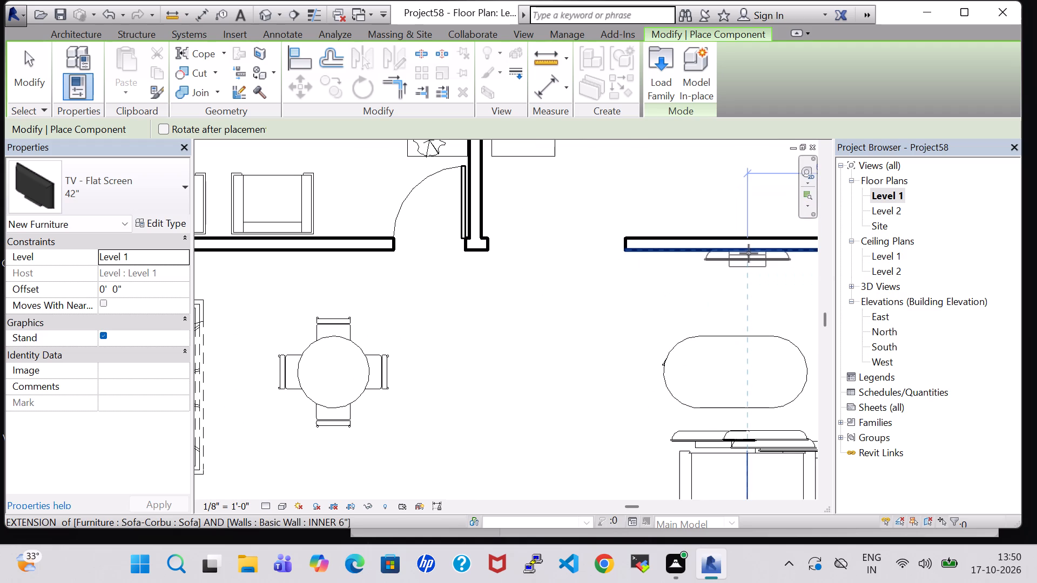
scroll(749, 253, "up", 1)
middle_click_drag(749, 253, 694, 264)
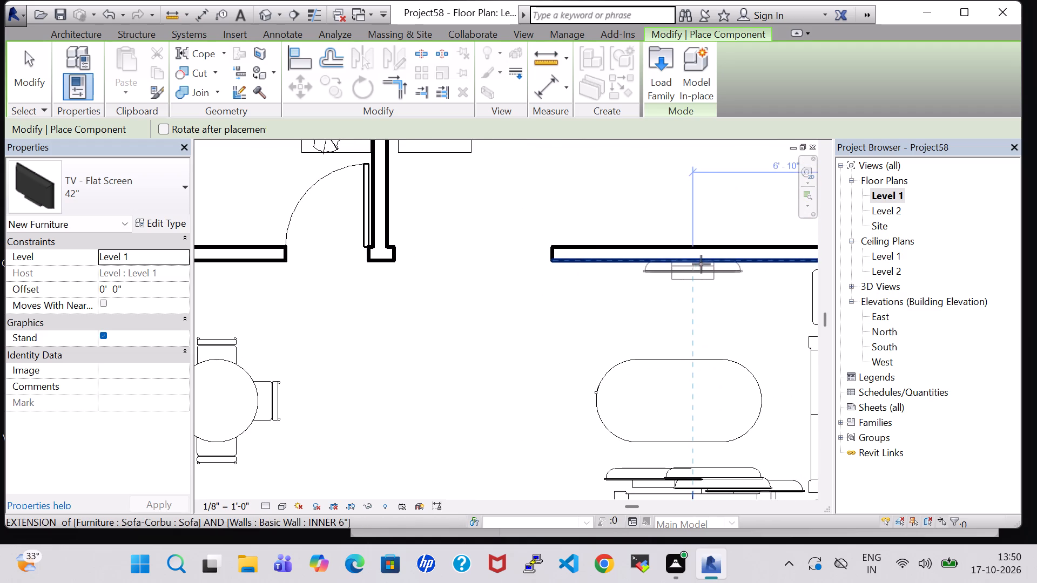
left_click(703, 265)
key("Escape")
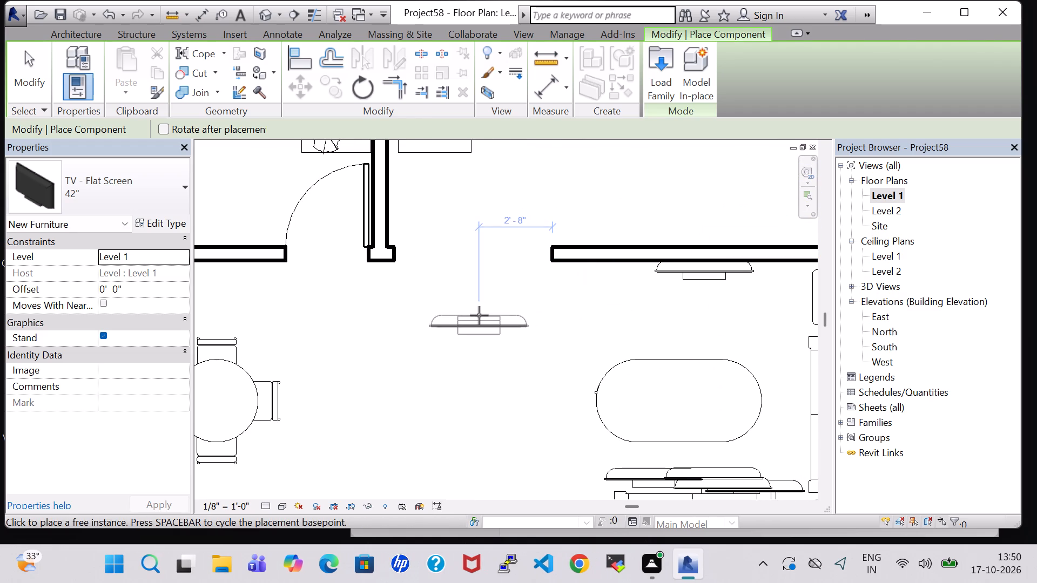
key("Escape")
Set the offset of the new TV on the kitchen partition wall to 3' 0" above Level 1.
left_click(694, 272)
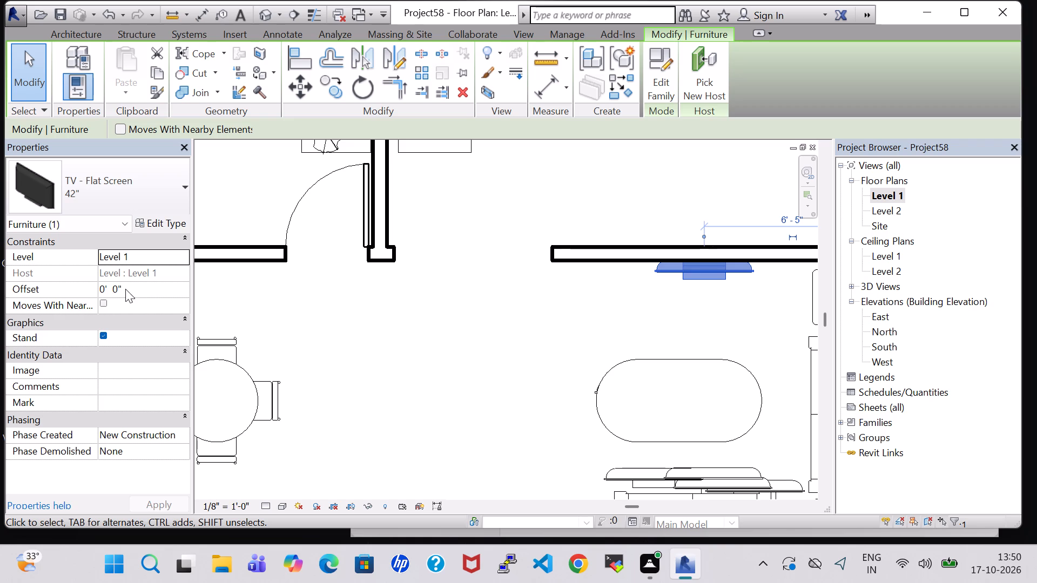
double_click(104, 289)
key("BackSpace")
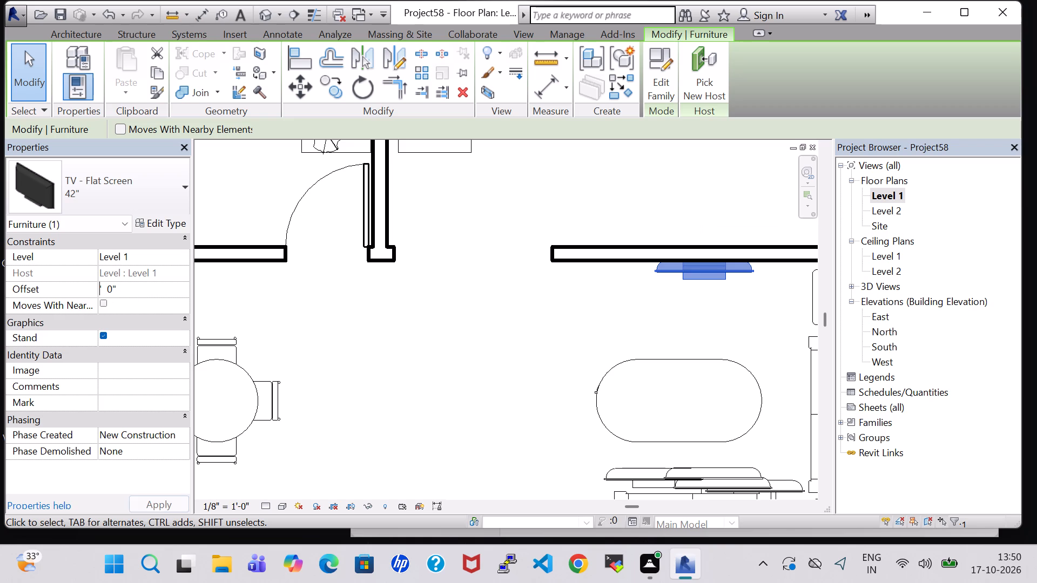
key("3")
left_click(163, 503)
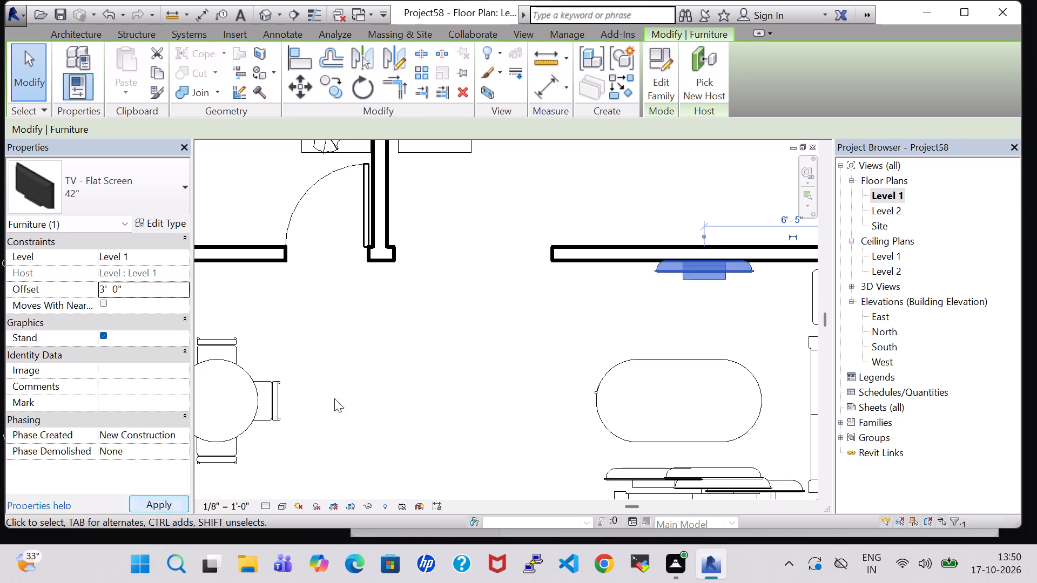
left_click(436, 346)
In the 3D view, delete the misplaced 42" TVs in front of the south sofa and under the oval table.
left_click(264, 9)
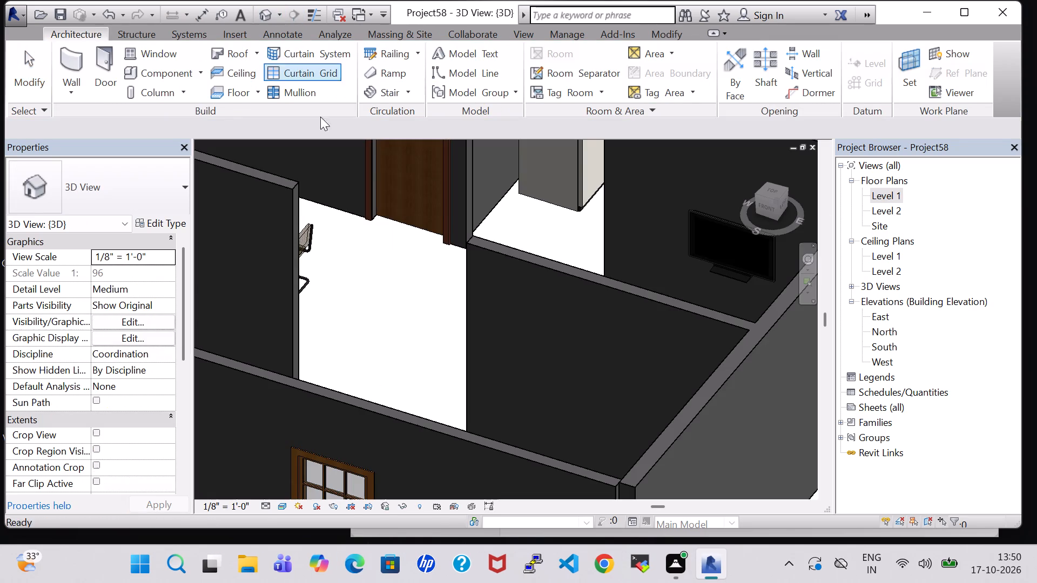
middle_click_drag(639, 204, 644, 324)
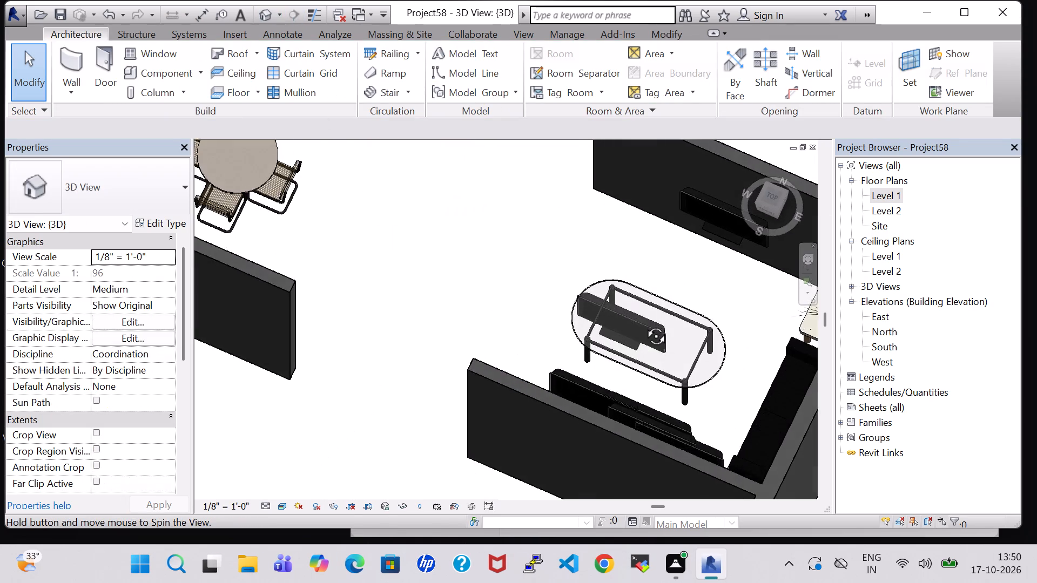
middle_click_drag(644, 324, 738, 322)
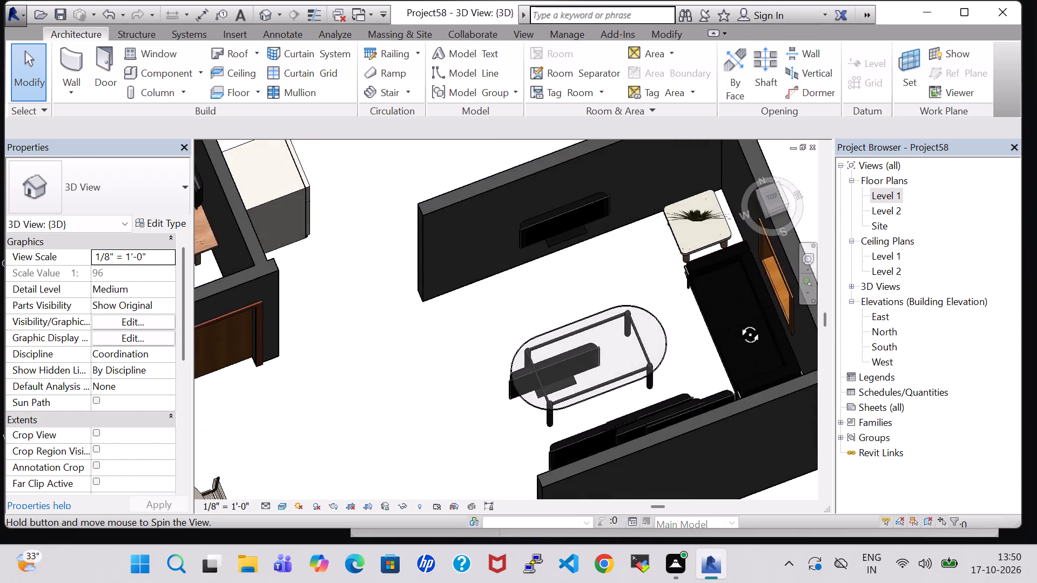
middle_click_drag(738, 322, 719, 276)
middle_click_drag(494, 316, 638, 304)
middle_click_drag(607, 387, 580, 261)
middle_click_drag(547, 435, 582, 324, "shift")
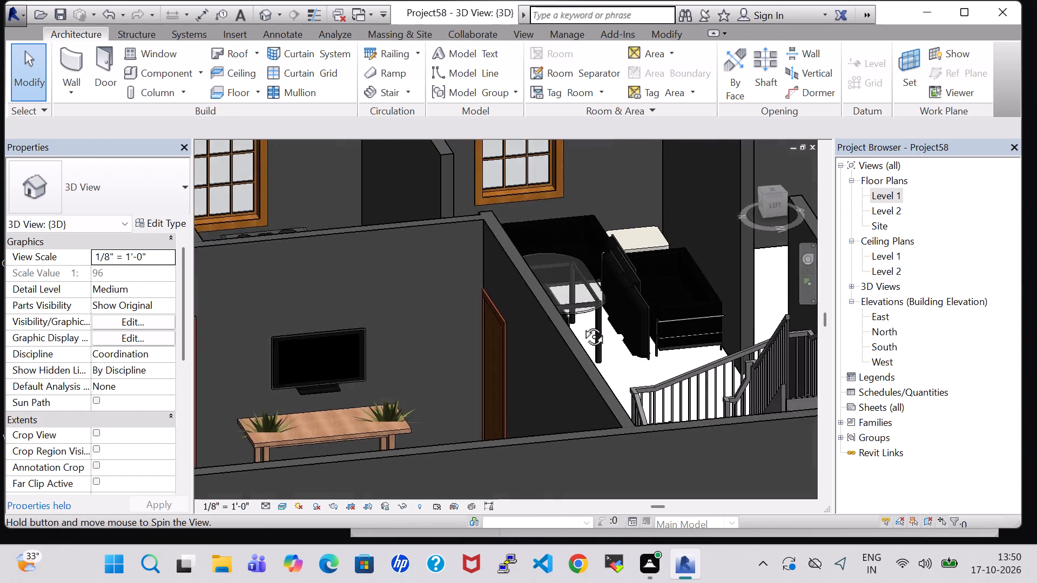
middle_click_drag(582, 324, 569, 328, "shift")
left_click(618, 302)
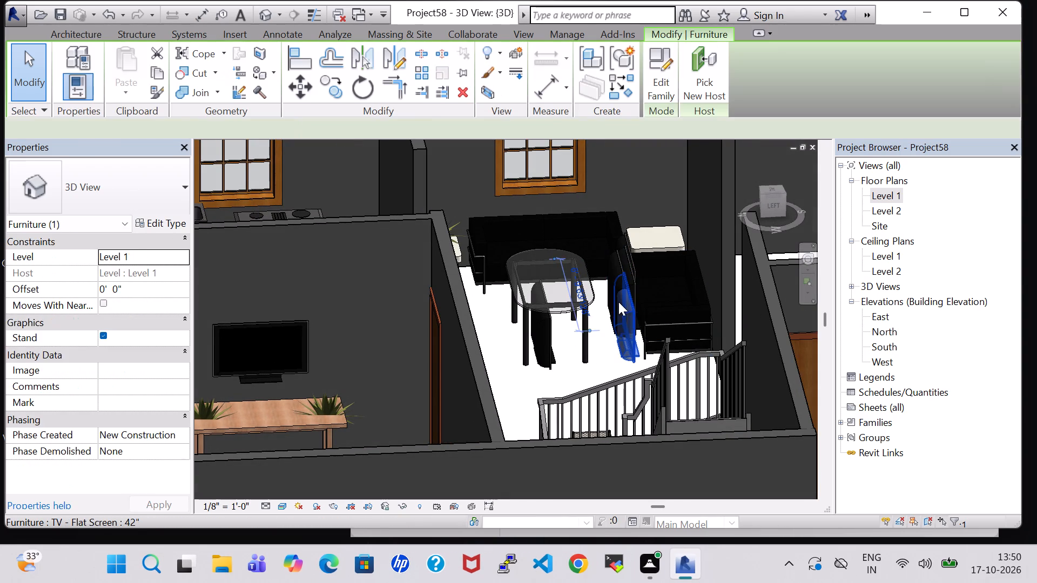
key("Delete")
left_click(623, 294)
key("Delete")
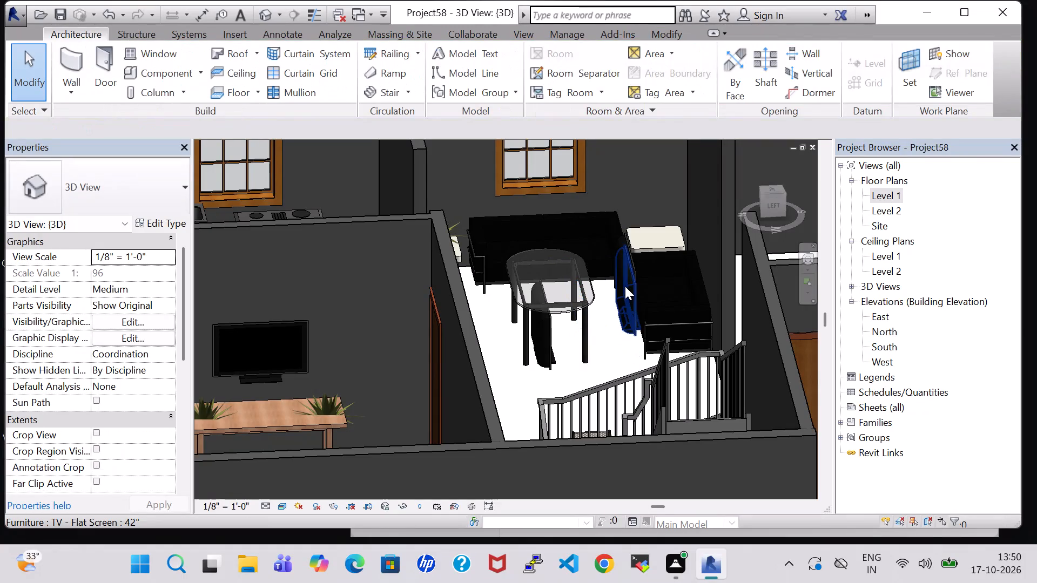
left_click(625, 286)
key("Delete")
left_click(632, 280)
key("Delete")
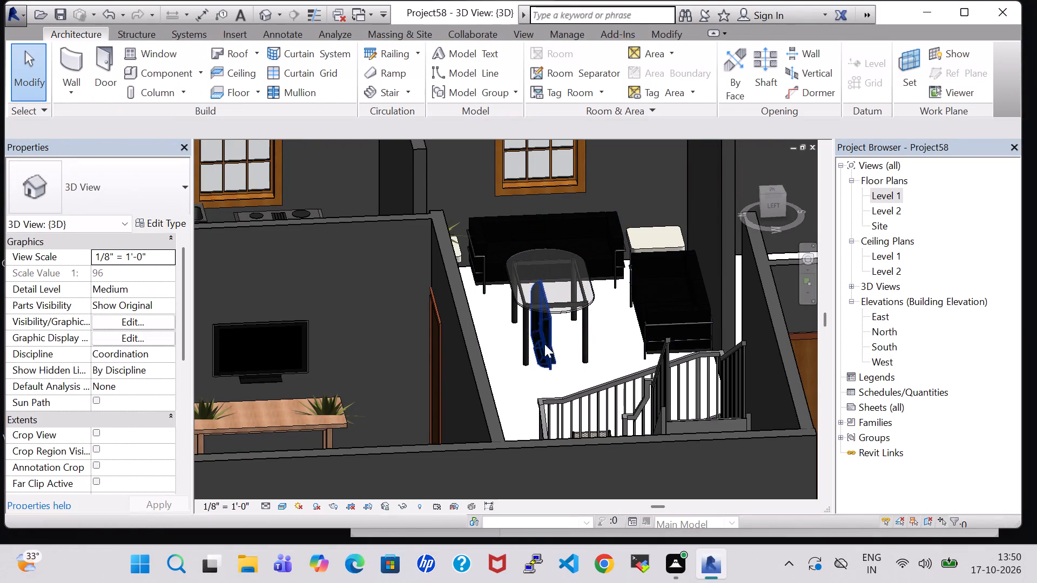
left_click(547, 353)
key("Delete")
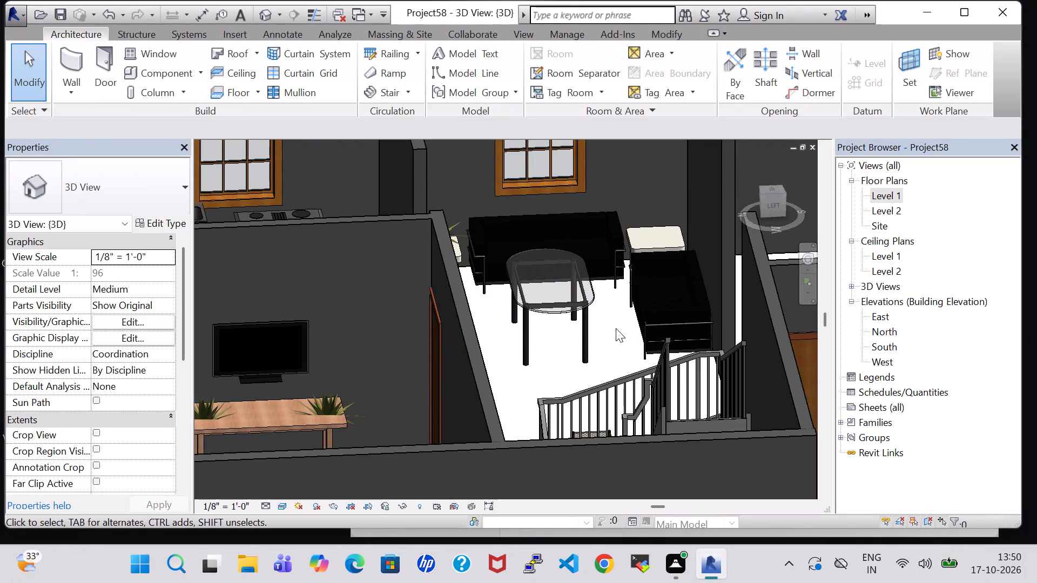
Examine the living area and its wall TV from several angles in the 3D view.
middle_click_drag(610, 327, 582, 407, "shift")
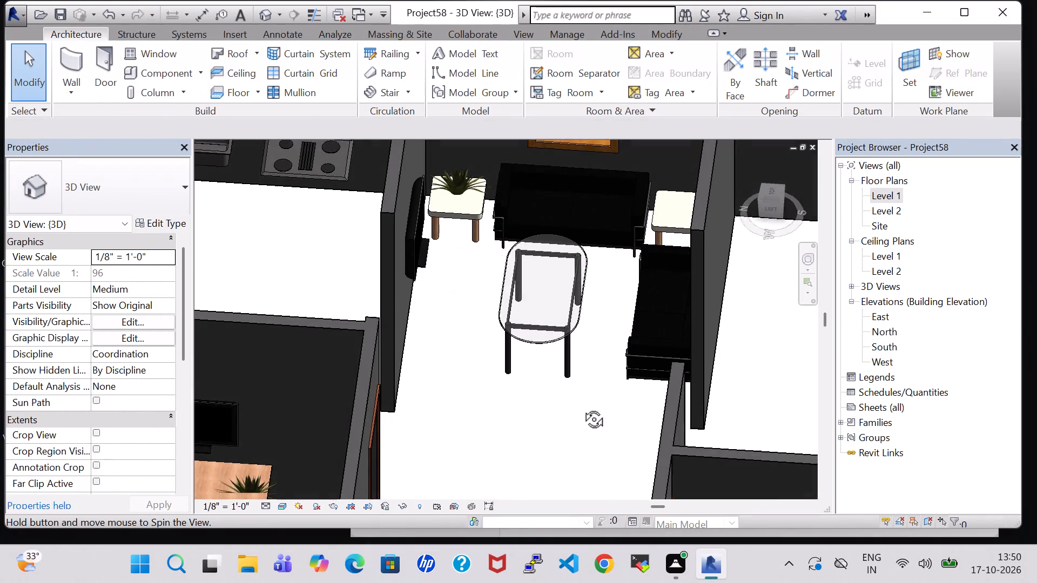
middle_click_drag(582, 407, 571, 433, "shift")
scroll(571, 433, "up", 1)
middle_click_drag(580, 382, 559, 301)
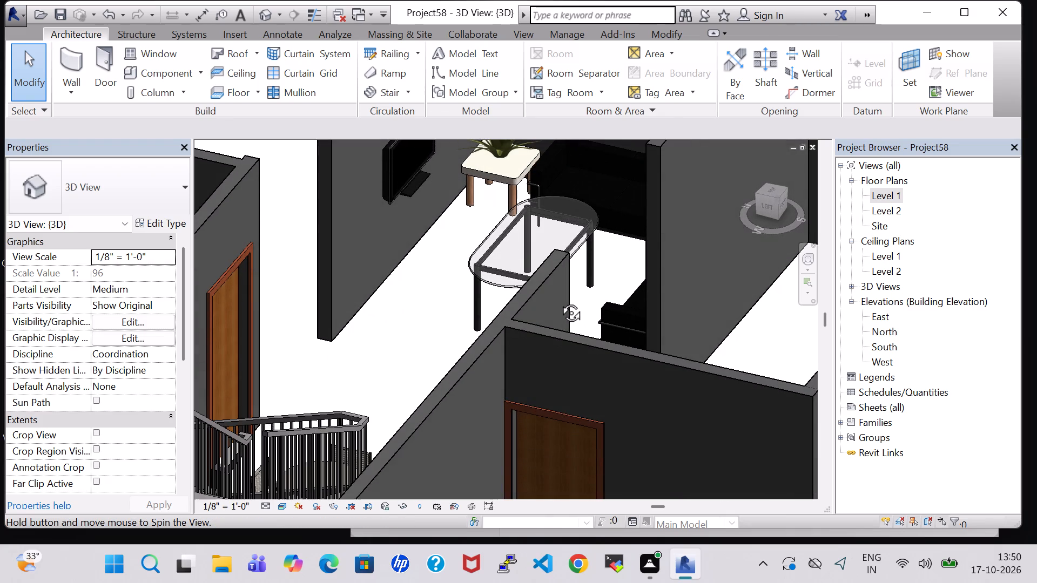
middle_click_drag(559, 301, 624, 276)
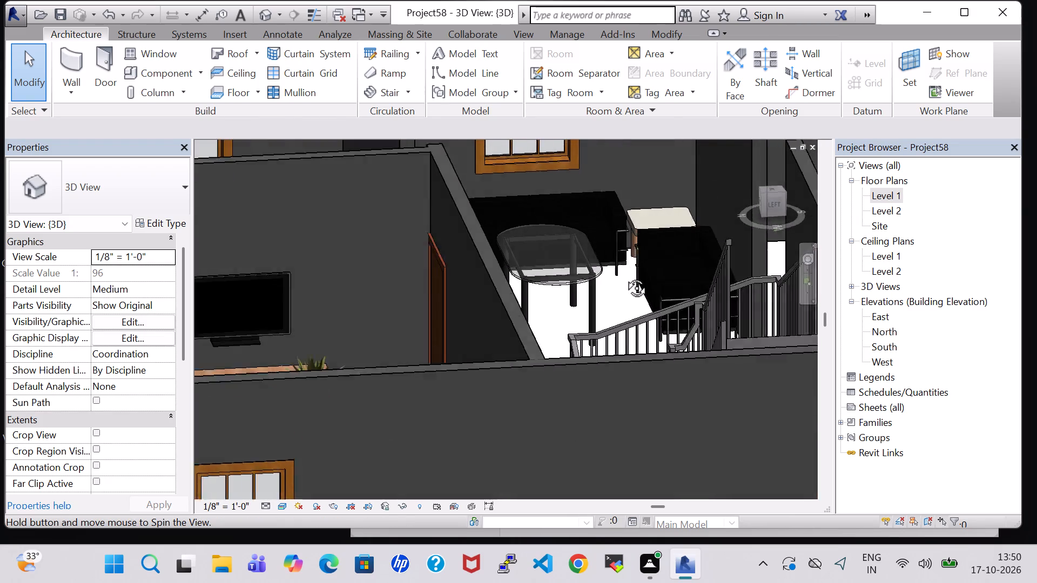
middle_click_drag(624, 276, 456, 305)
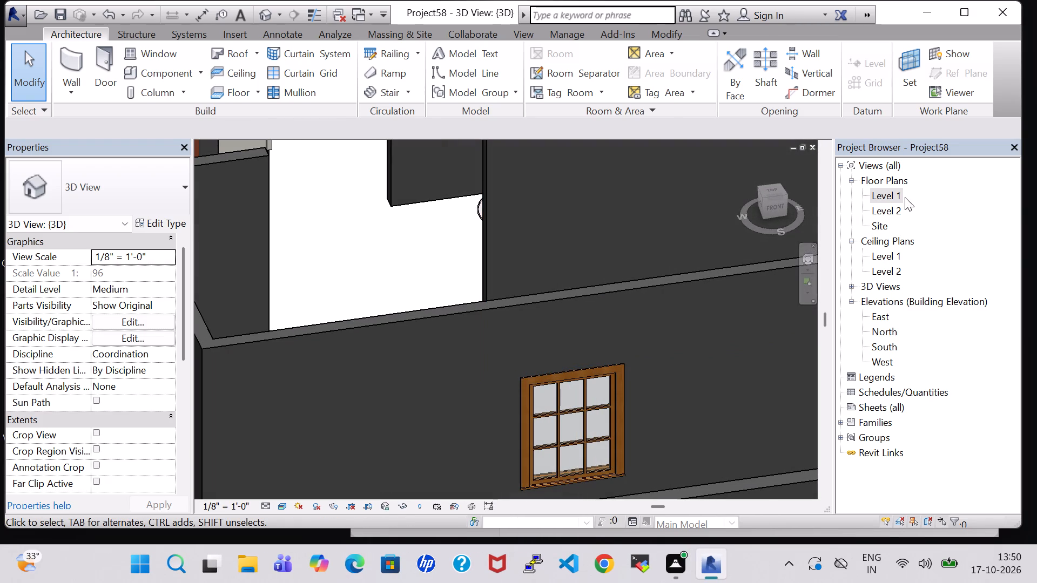
middle_click_drag(329, 242, 278, 324)
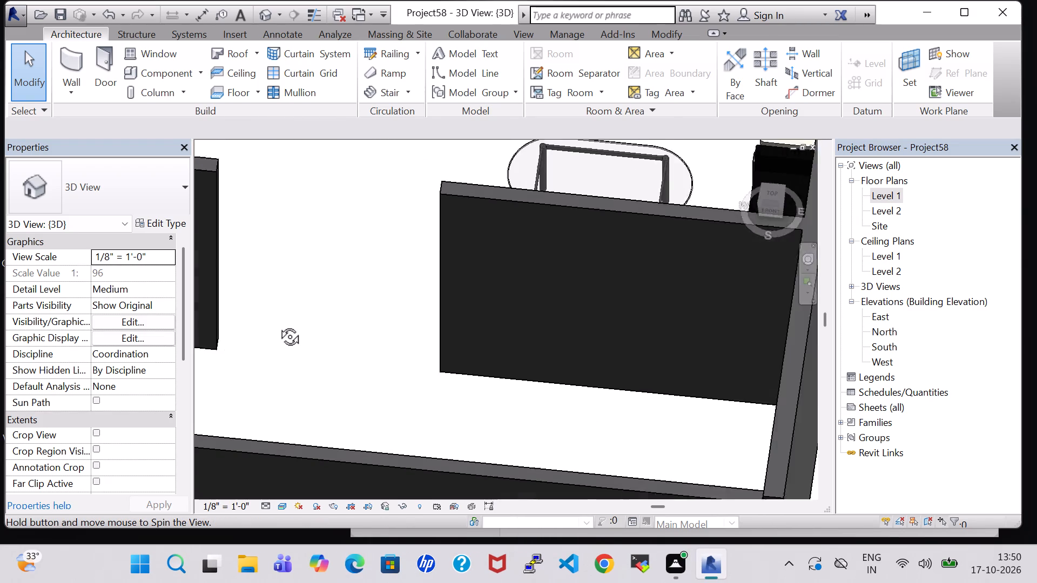
middle_click_drag(278, 324, 279, 326)
scroll(291, 299, "down", 4)
middle_click_drag(321, 120, 333, 222, "shift")
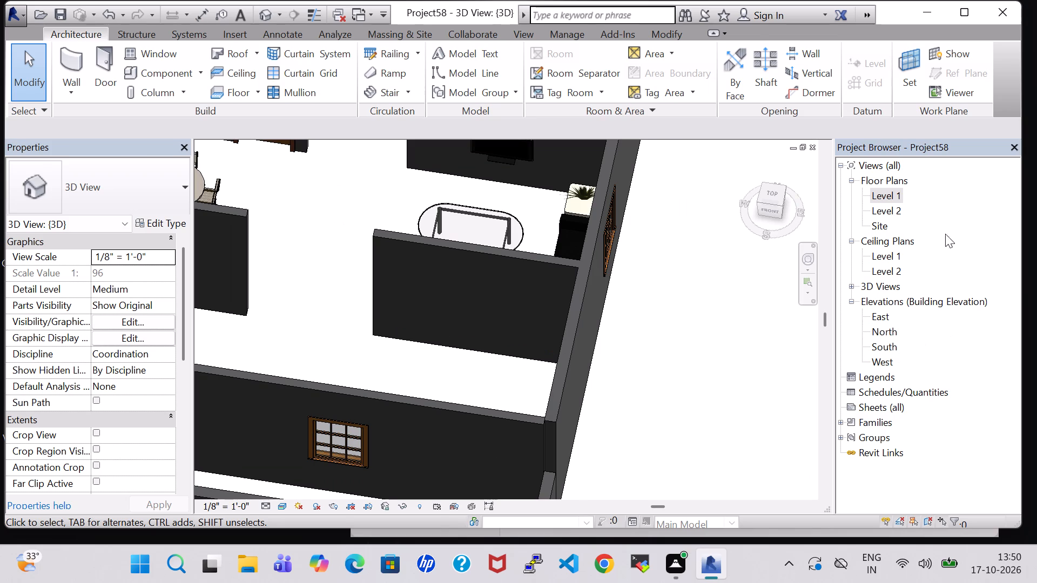
In the Level 1 floor plan, place a tagged room in the living area between the dining table and the oval table.
double_click(886, 194)
scroll(659, 225, "down", 3)
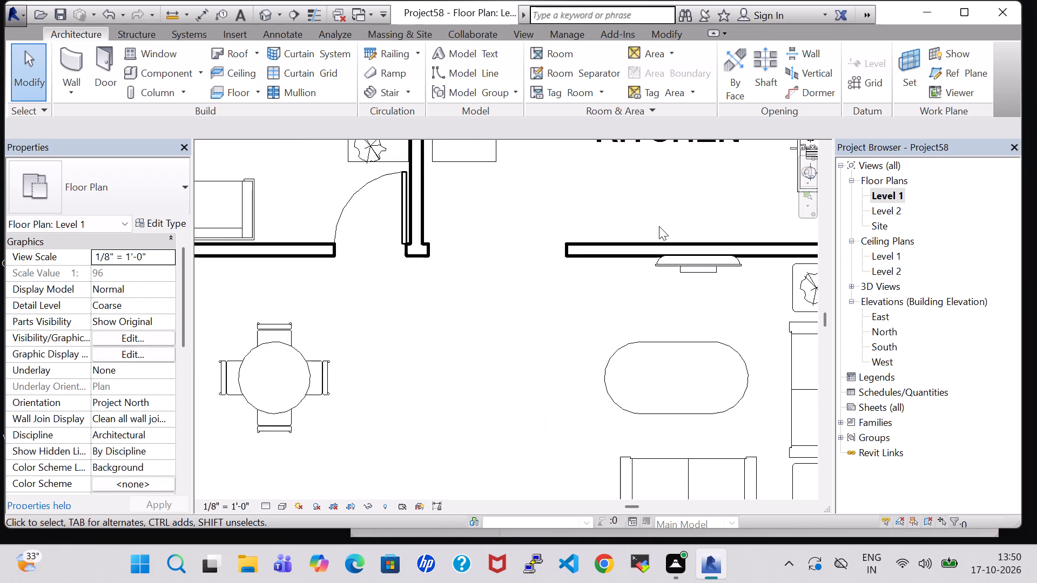
scroll(659, 226, "down", 2)
middle_click_drag(663, 222, 601, 391)
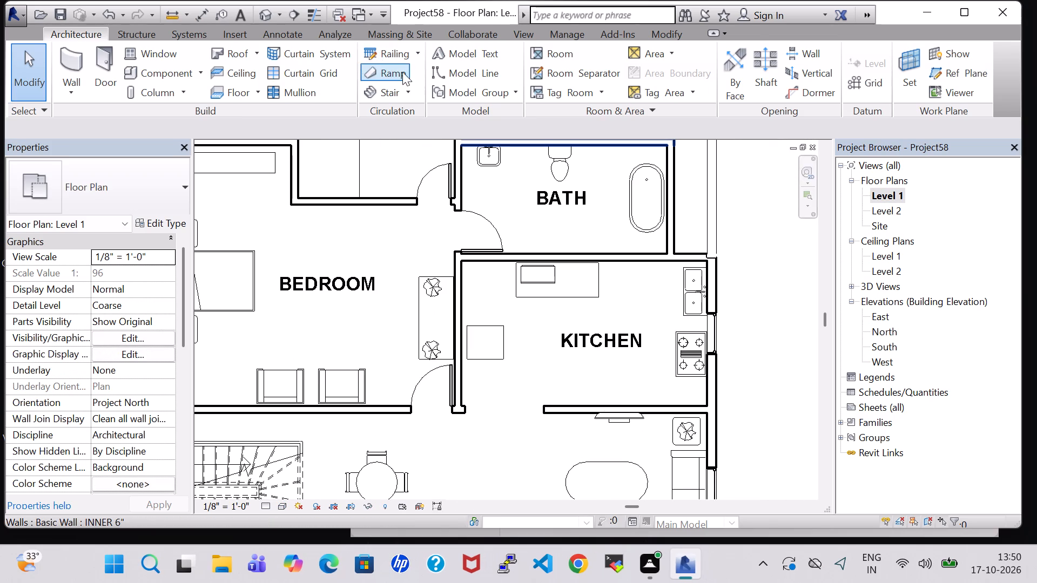
left_click(570, 53)
middle_click_drag(522, 335, 515, 226)
scroll(522, 335, "up", 1)
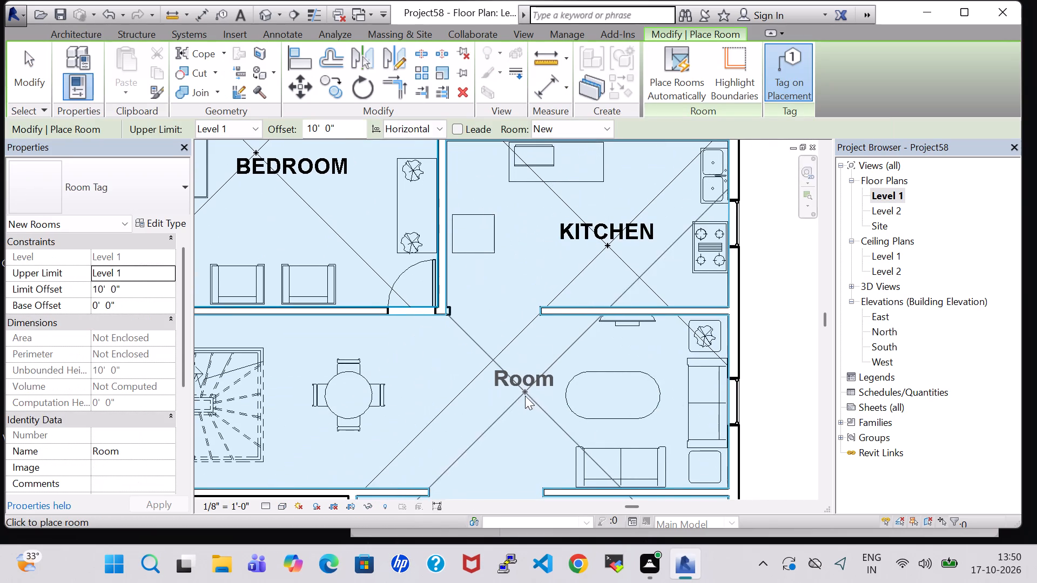
left_click(531, 407)
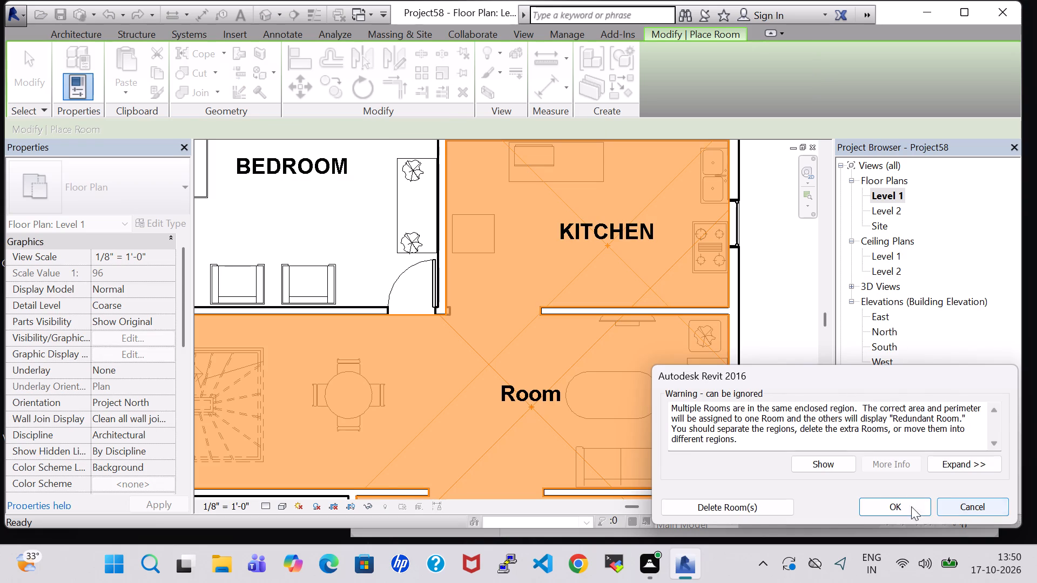
left_click(900, 504)
key("Escape")
key("Escape")
Rename the living area's room tag as LOUNGE.
double_click(538, 398)
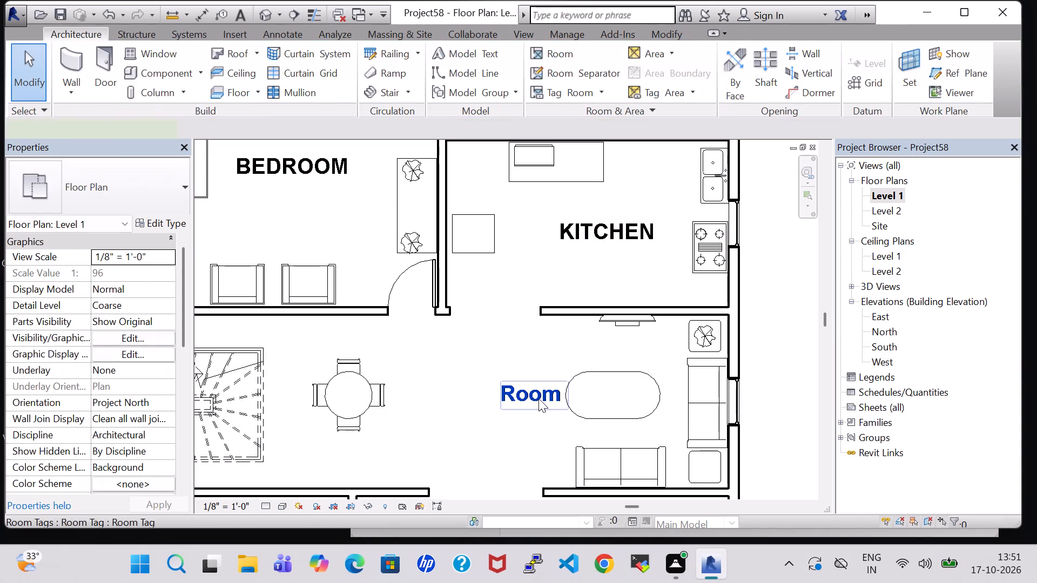
key("BackSpace")
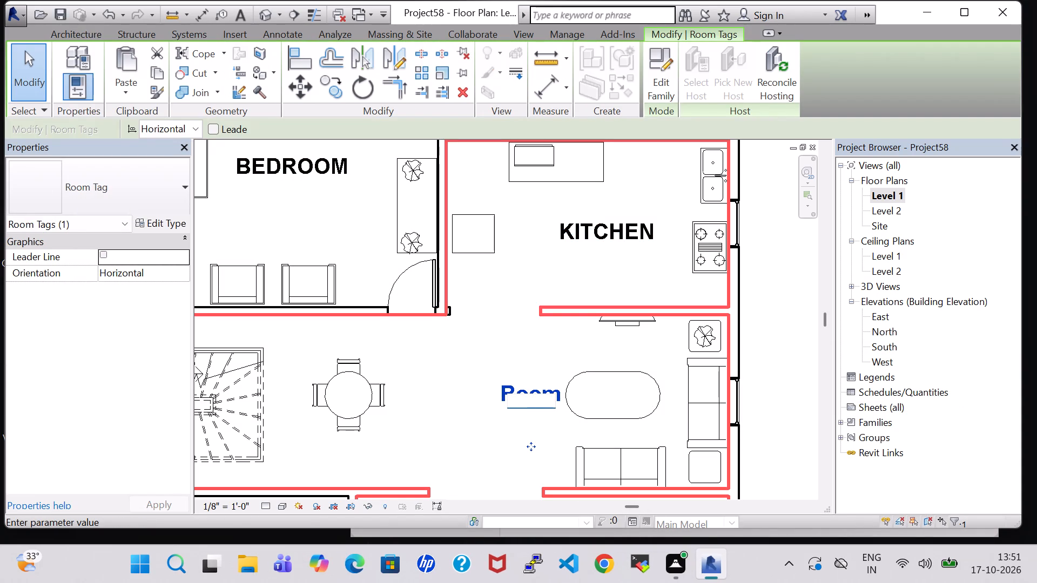
type("LOUNGE")
key("Return")
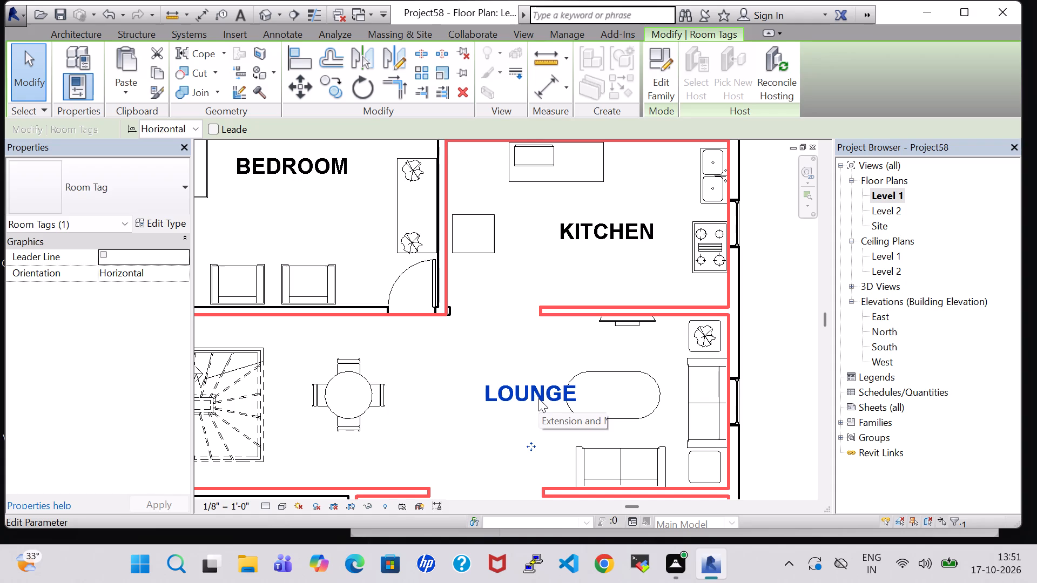
Nudge the LOUNGE tag west and slightly south so it clears the oval table.
key("Left")
key("Left")
key("Left")
key("Left")
key("Left")
key("Left")
key("Left")
key("Down")
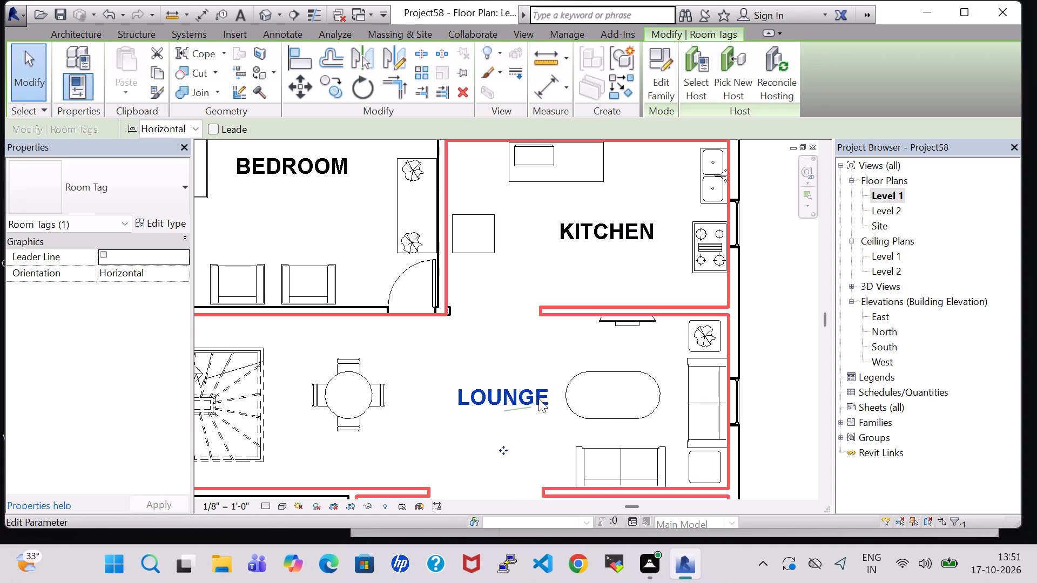
key("Down")
key("Down")
key("Left")
left_click(786, 351)
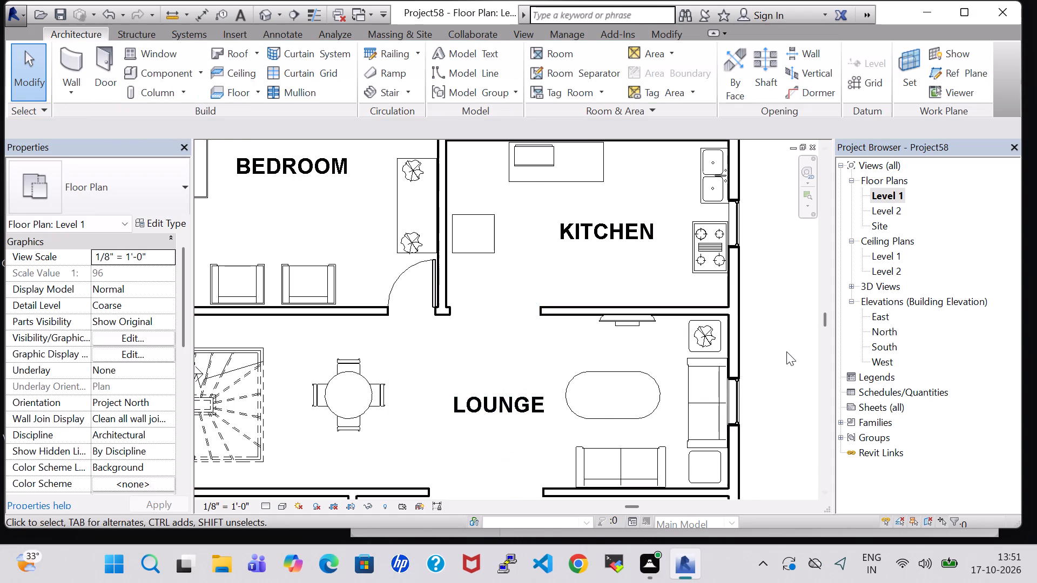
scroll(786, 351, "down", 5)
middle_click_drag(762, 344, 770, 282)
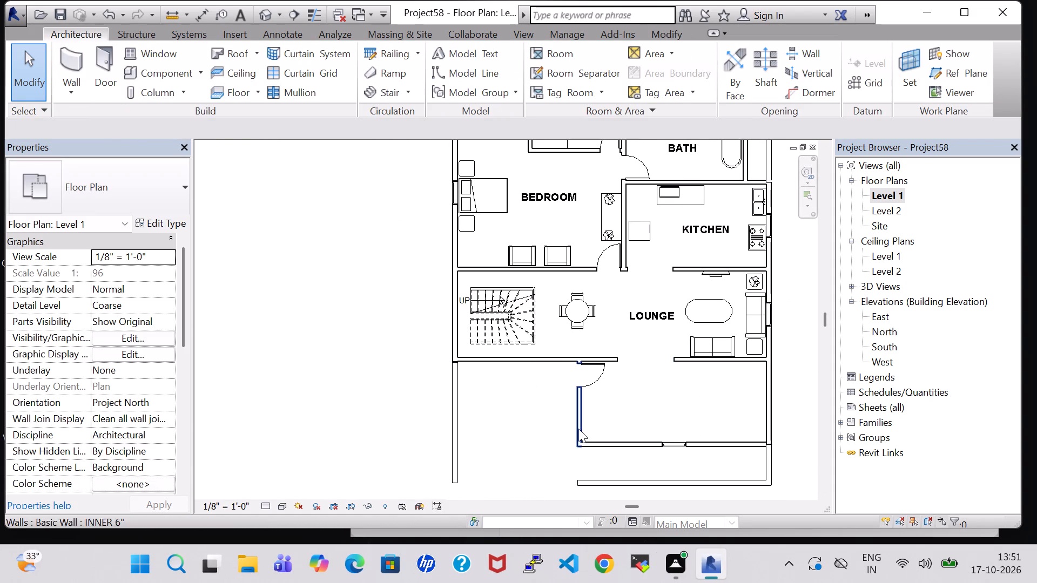
Place a matching 24" x 24" end table in the northeast corner of the room south of the lounge.
left_click(182, 79)
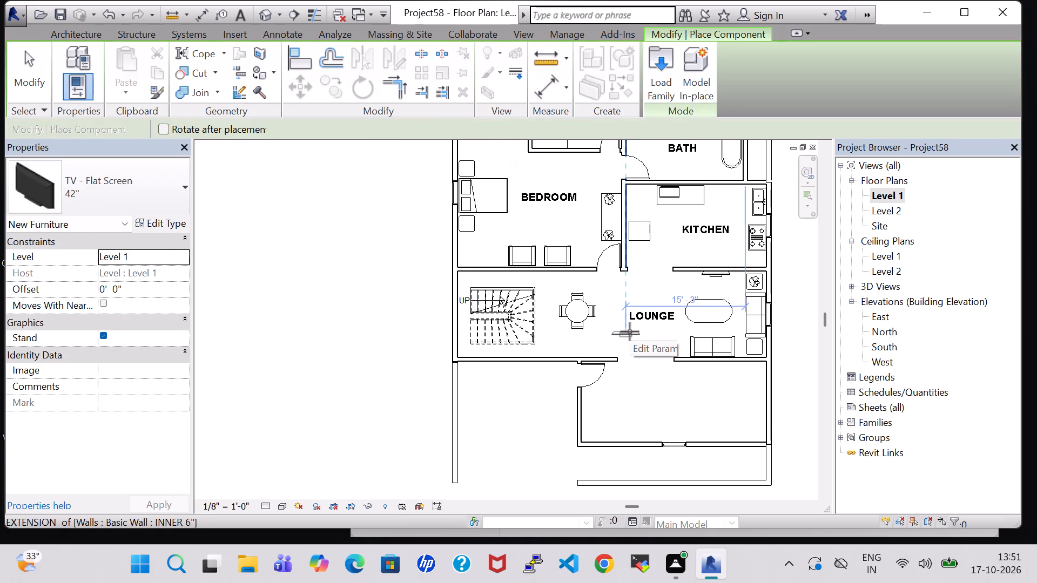
key("Escape")
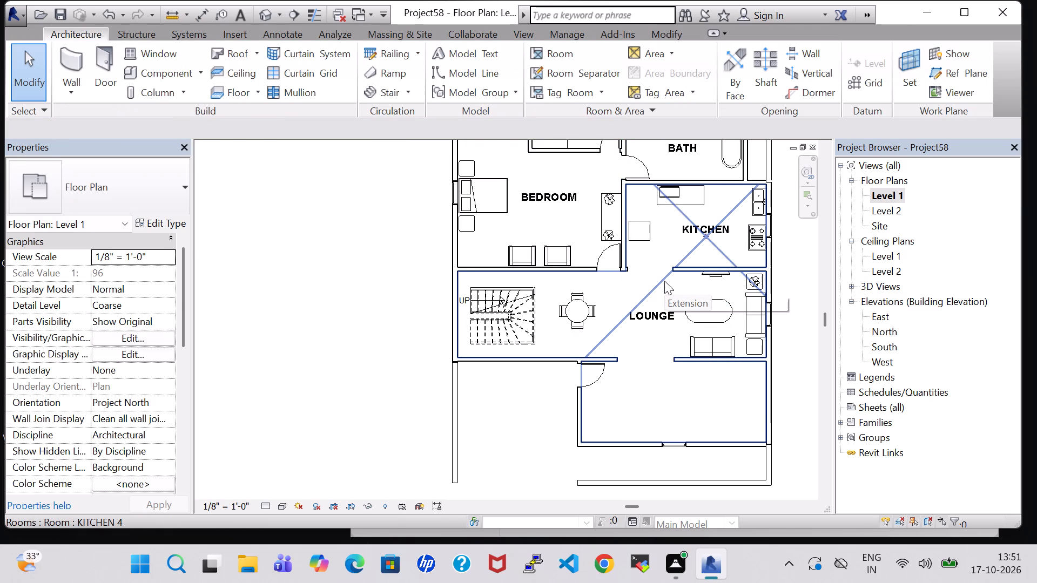
left_click(755, 349)
right_click(755, 349)
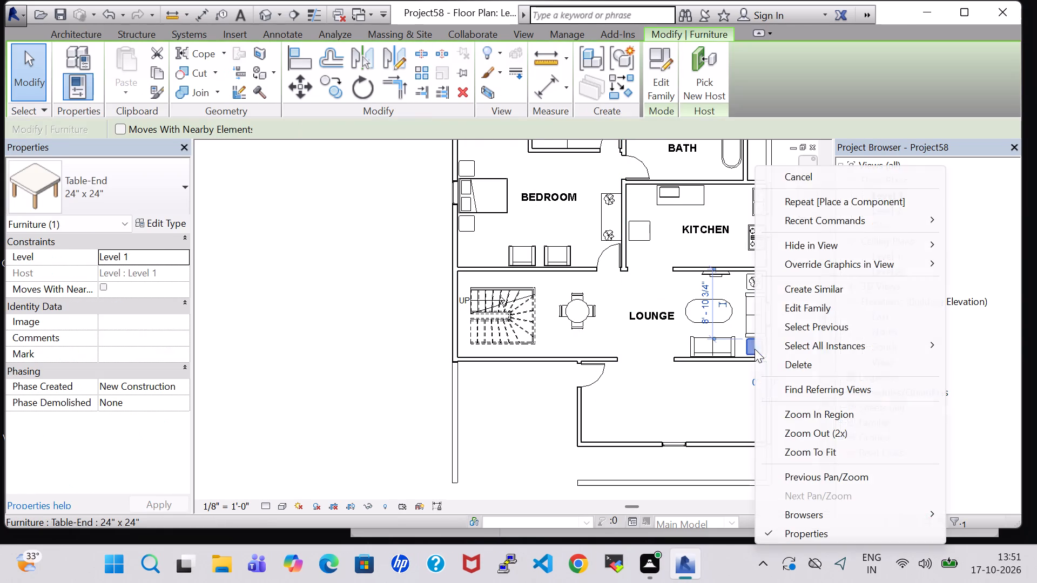
left_click(837, 292)
scroll(762, 381, "up", 2)
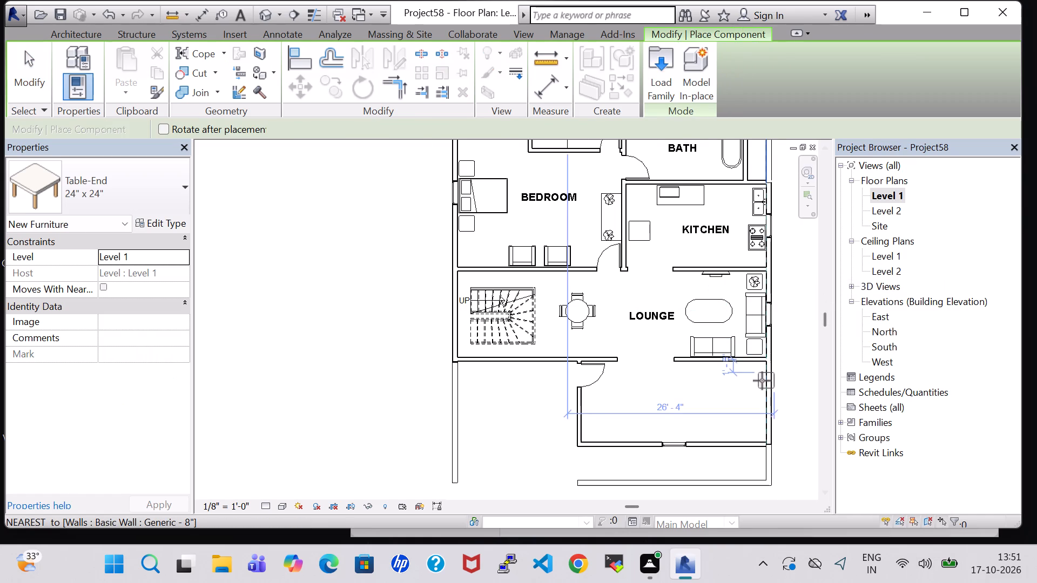
scroll(762, 381, "up", 6)
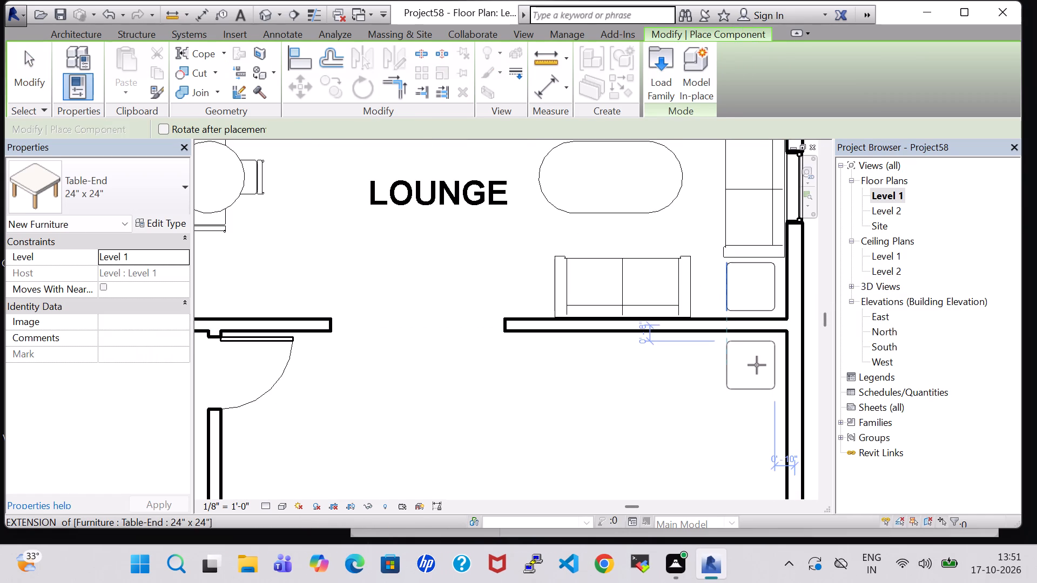
scroll(755, 365, "up", 6)
middle_click_drag(753, 363, 706, 371)
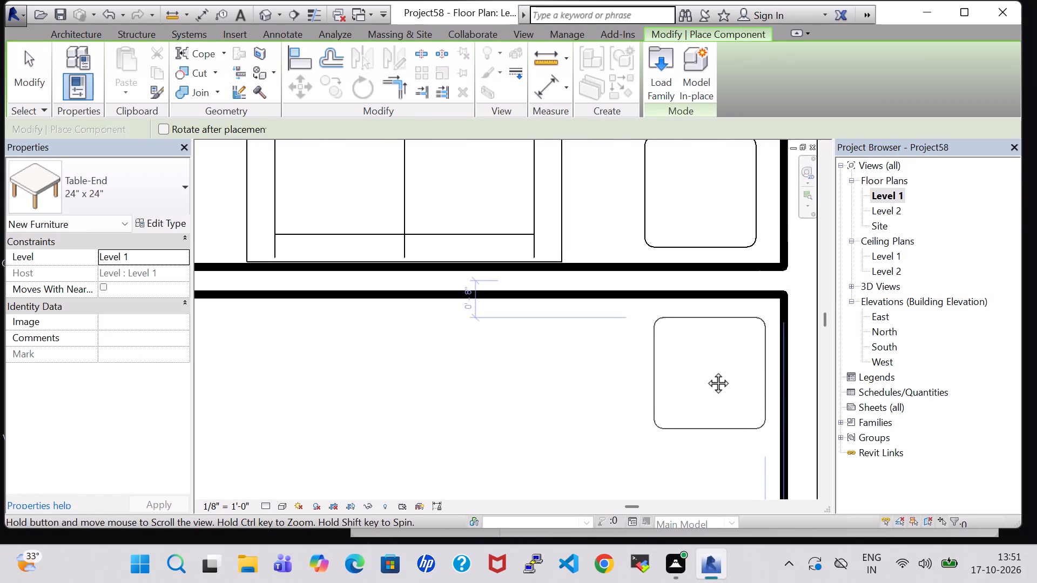
middle_click_drag(706, 371, 703, 371)
left_click(709, 371)
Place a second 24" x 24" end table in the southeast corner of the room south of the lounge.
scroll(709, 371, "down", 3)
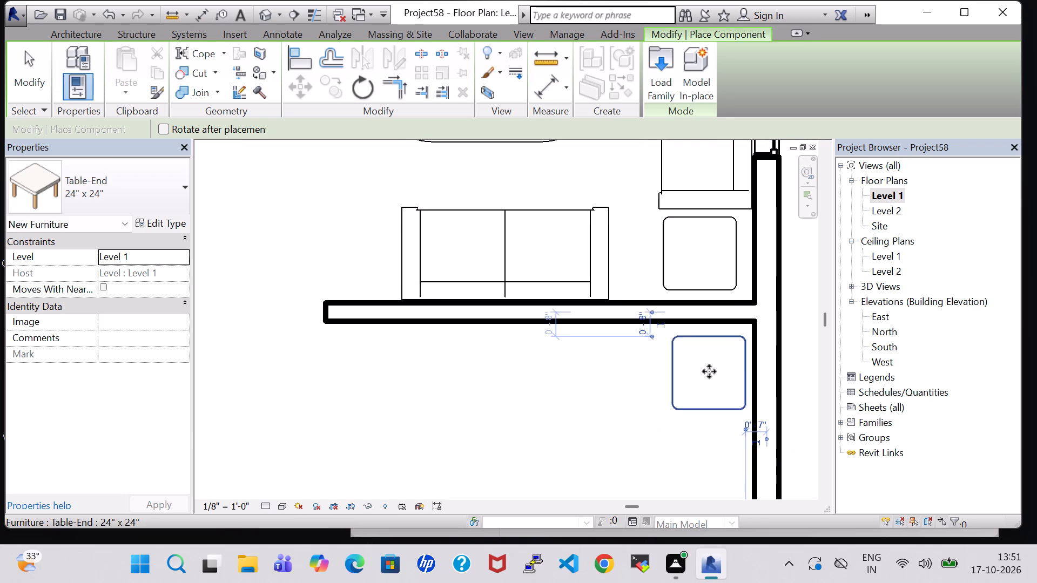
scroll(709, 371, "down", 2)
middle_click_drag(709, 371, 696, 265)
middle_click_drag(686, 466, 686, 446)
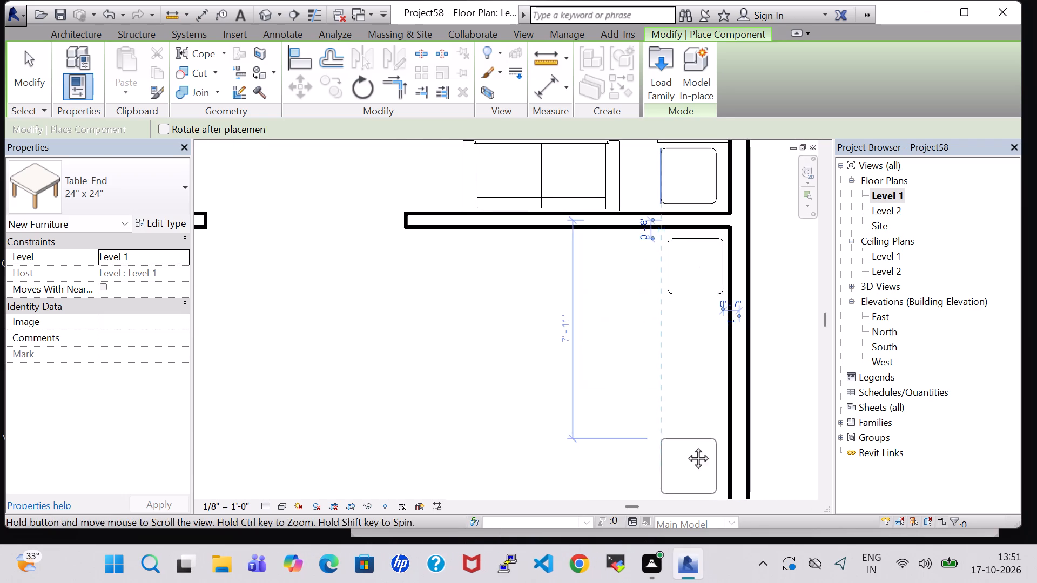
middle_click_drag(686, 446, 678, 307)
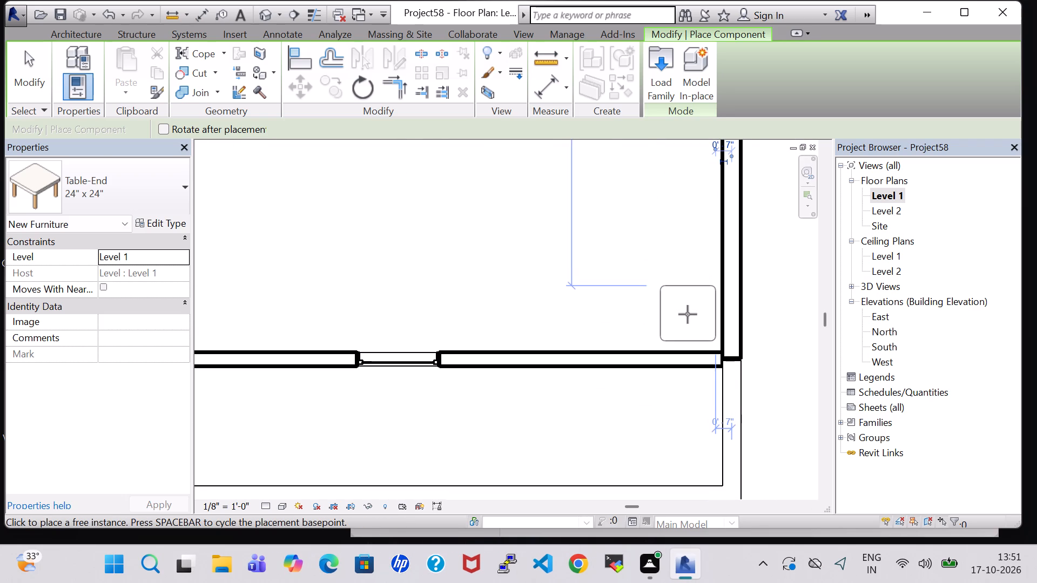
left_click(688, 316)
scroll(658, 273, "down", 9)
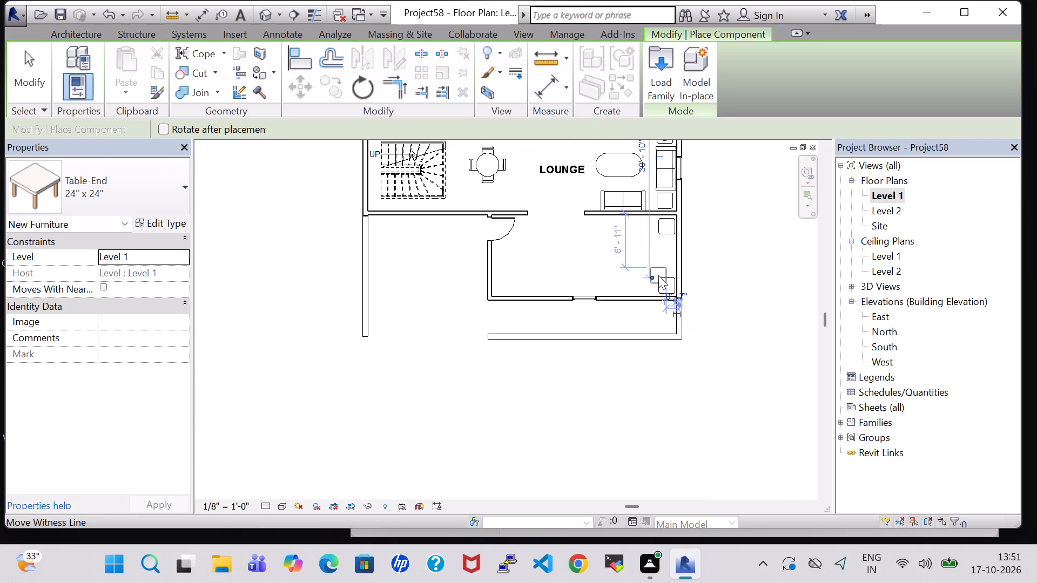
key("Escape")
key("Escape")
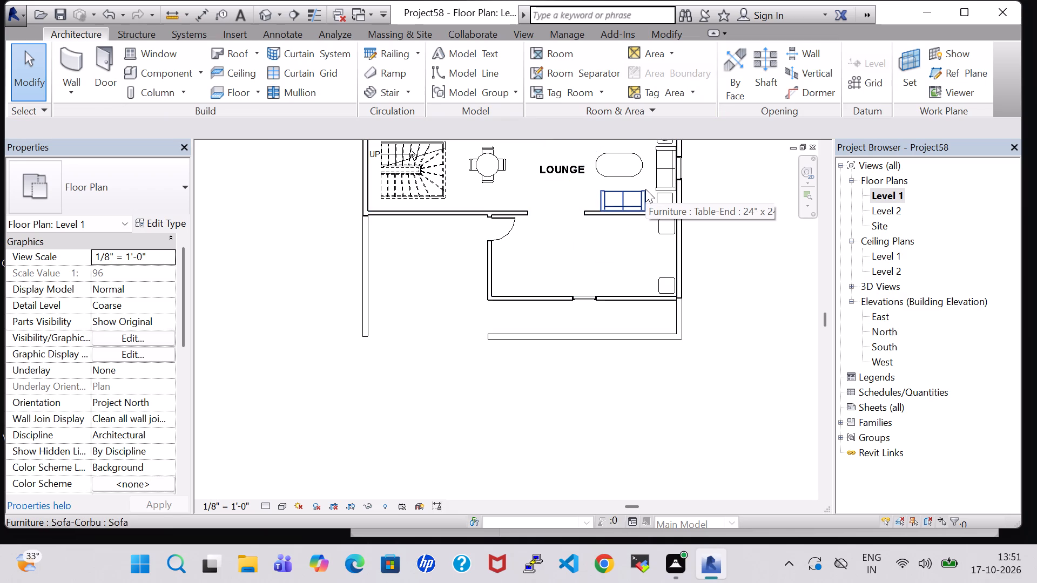
Place another Sofa-Corbu between the south room's two end tables, rotated with its back to the east wall.
left_click(667, 178)
right_click(667, 178)
left_click(745, 285)
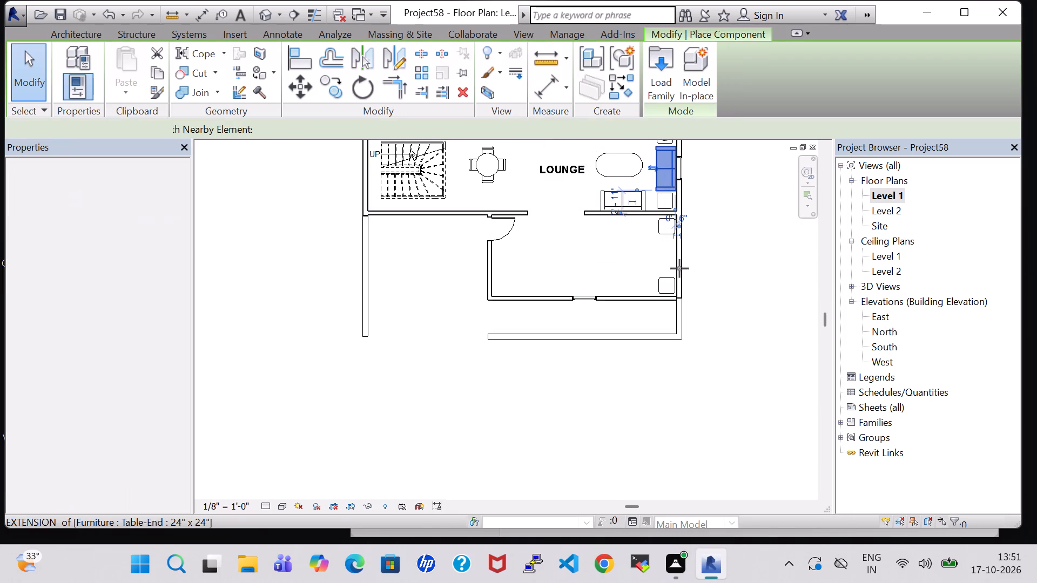
scroll(664, 267, "up", 1)
key("space")
key("space")
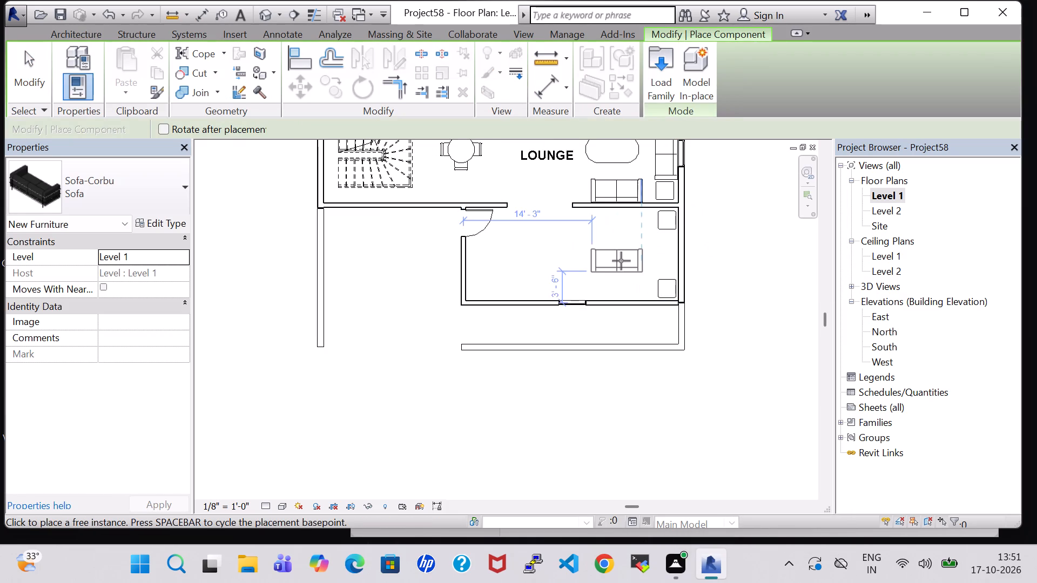
key("space")
scroll(665, 260, "up", 8)
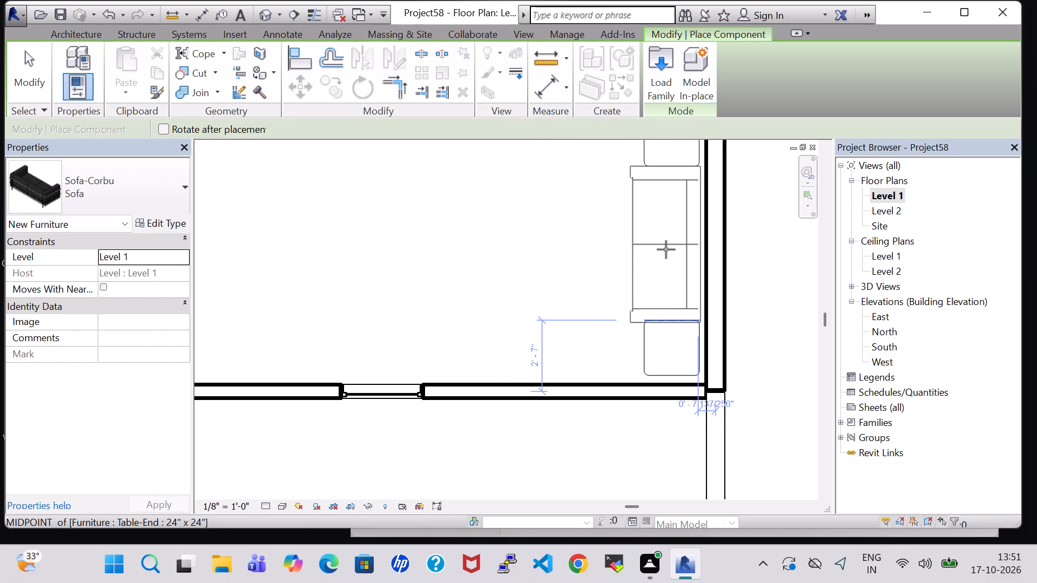
left_click(666, 249)
key("Escape")
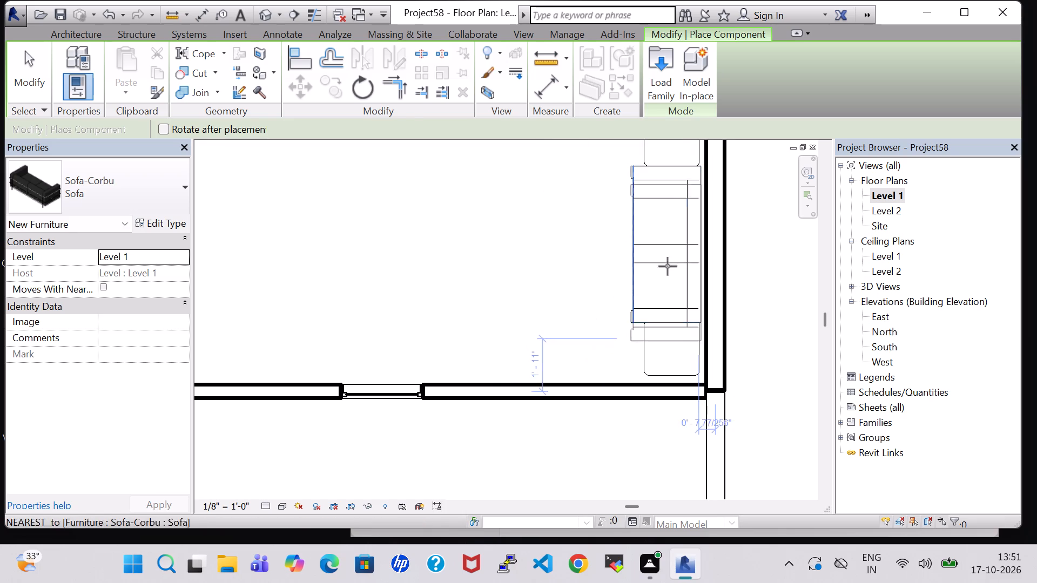
key("Escape")
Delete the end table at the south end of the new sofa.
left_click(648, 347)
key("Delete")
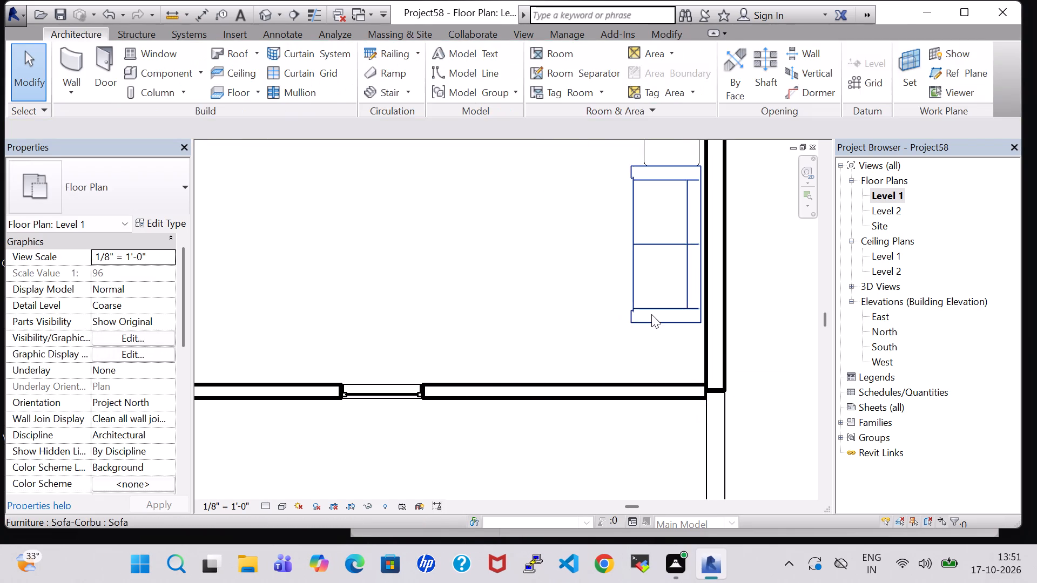
Nudge the new sofa slightly south, away from the remaining end table.
left_click(651, 314)
key("Down")
key("Down")
key("Down")
key("Down")
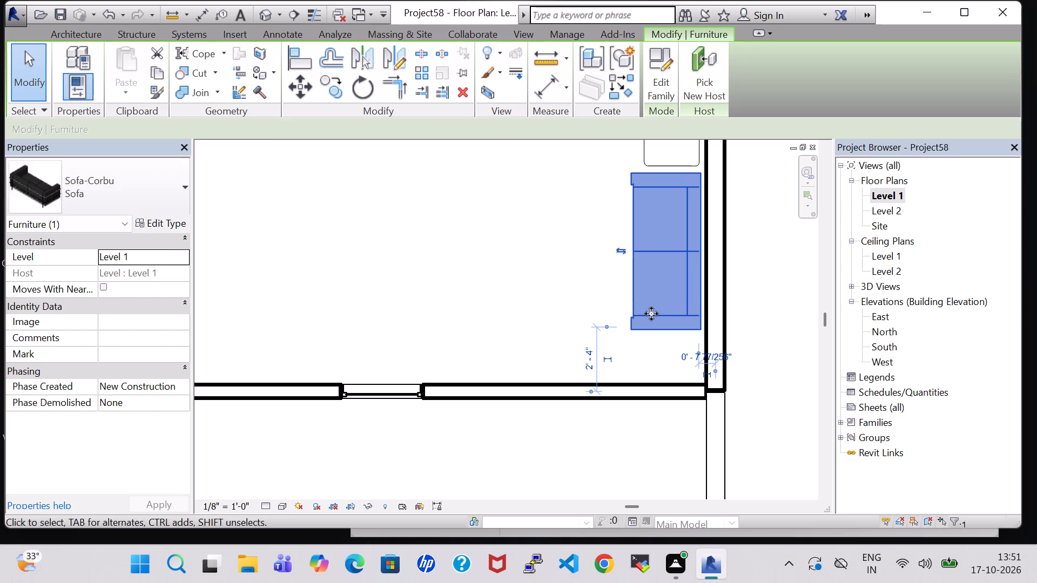
left_click(770, 295)
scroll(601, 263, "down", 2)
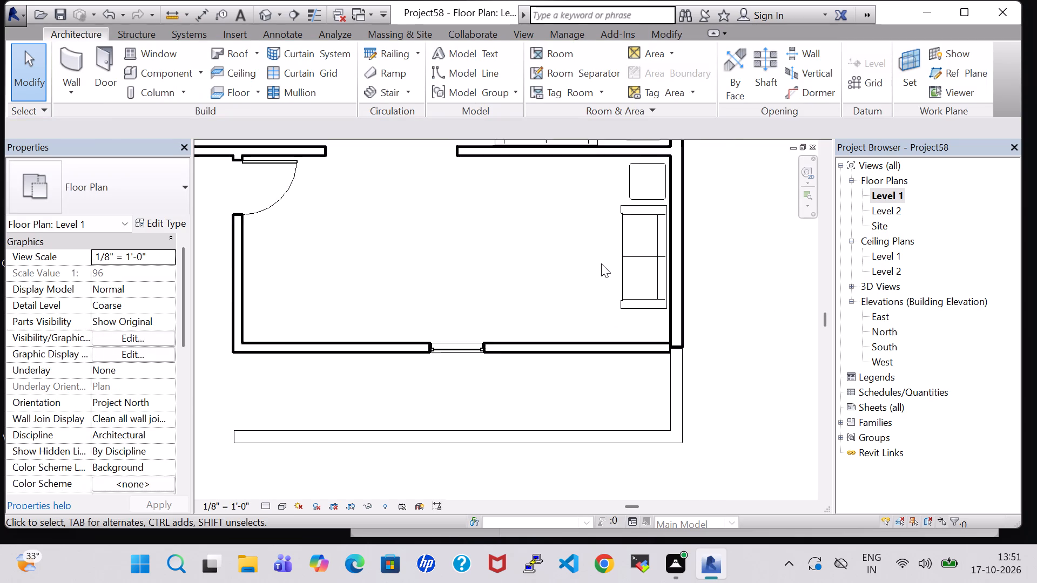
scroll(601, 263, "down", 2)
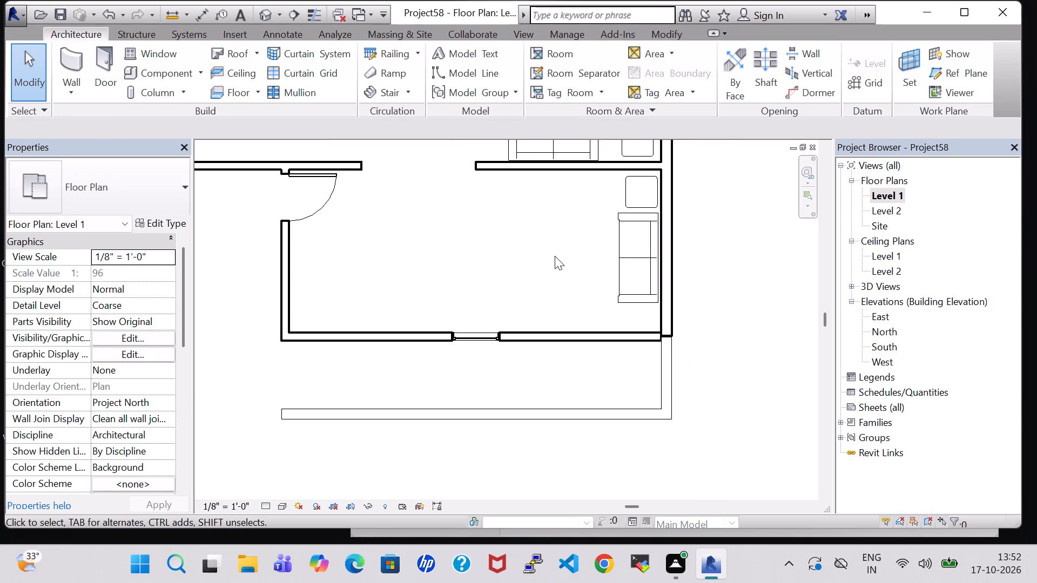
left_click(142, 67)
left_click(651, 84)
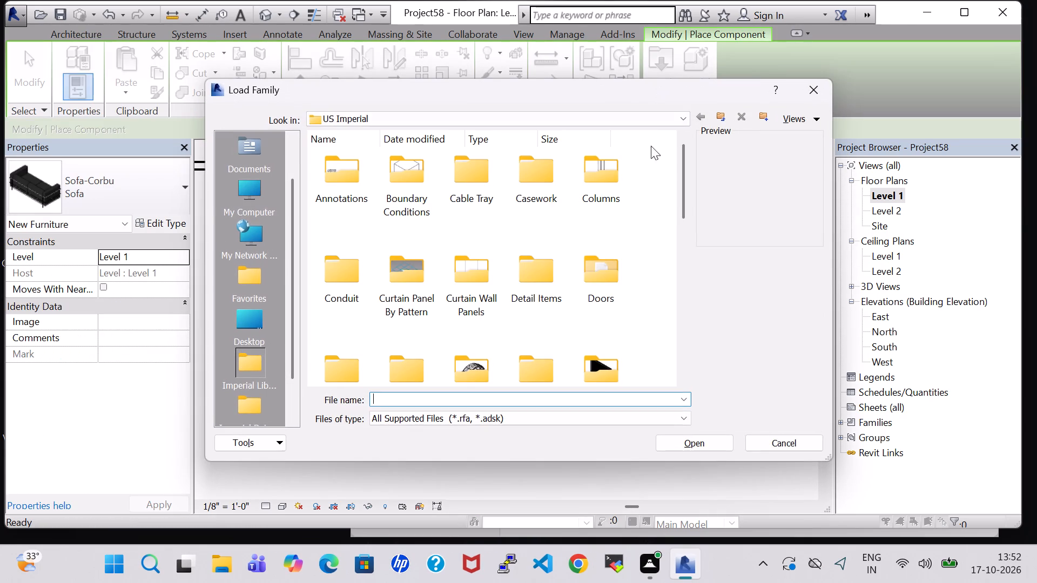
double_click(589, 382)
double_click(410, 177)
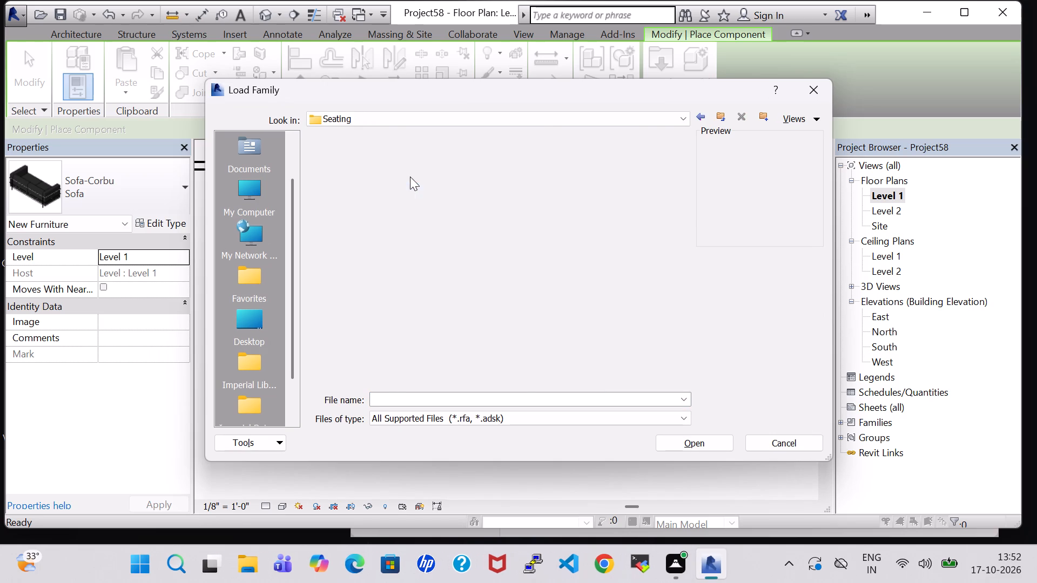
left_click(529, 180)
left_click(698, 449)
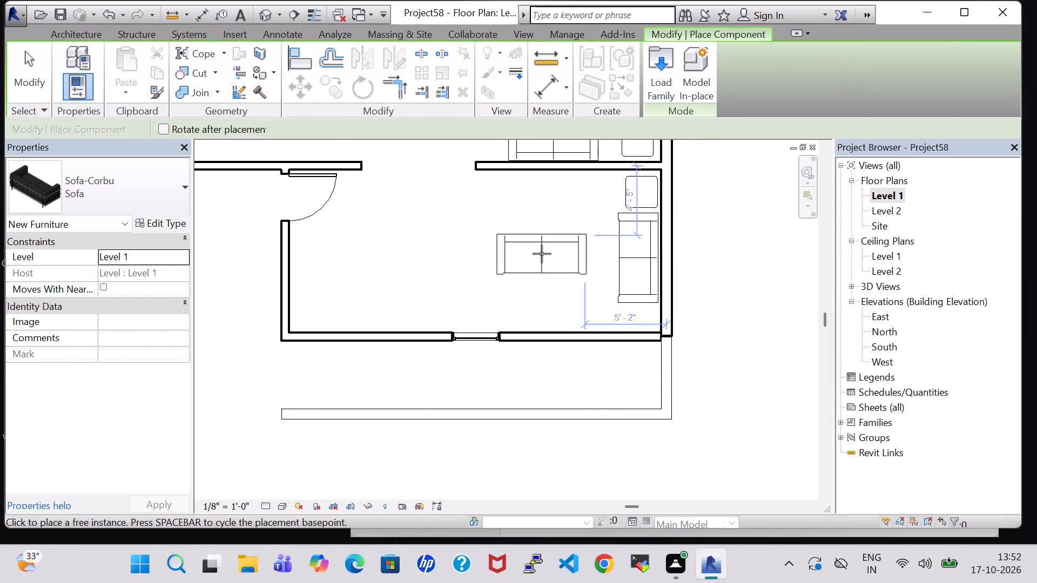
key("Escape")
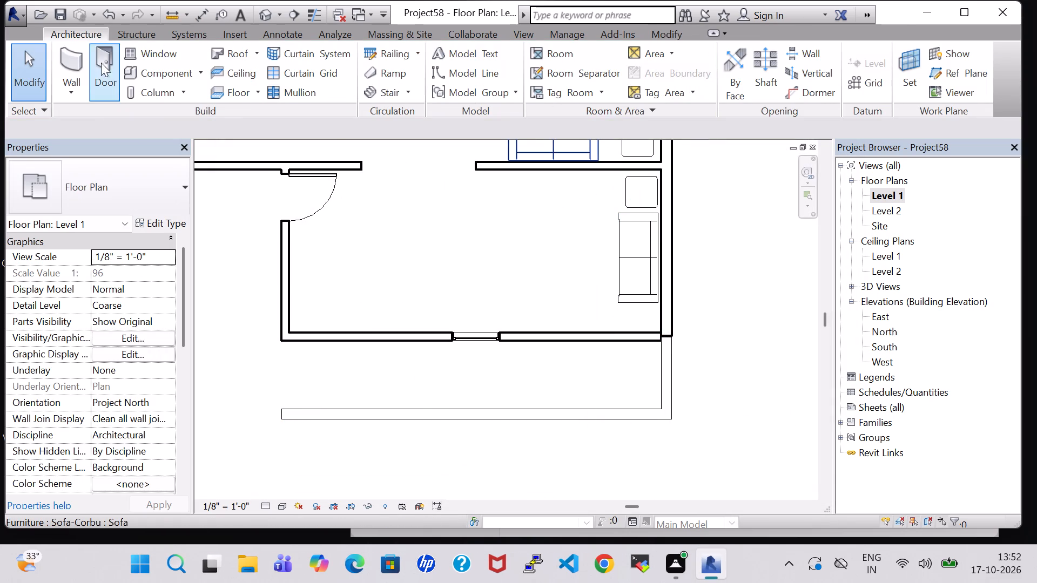
Load the Table-Ellipse family from the Furniture library's Tables folder and place a 72" x 36" table west of the new sofa.
left_click(165, 68)
left_click(661, 70)
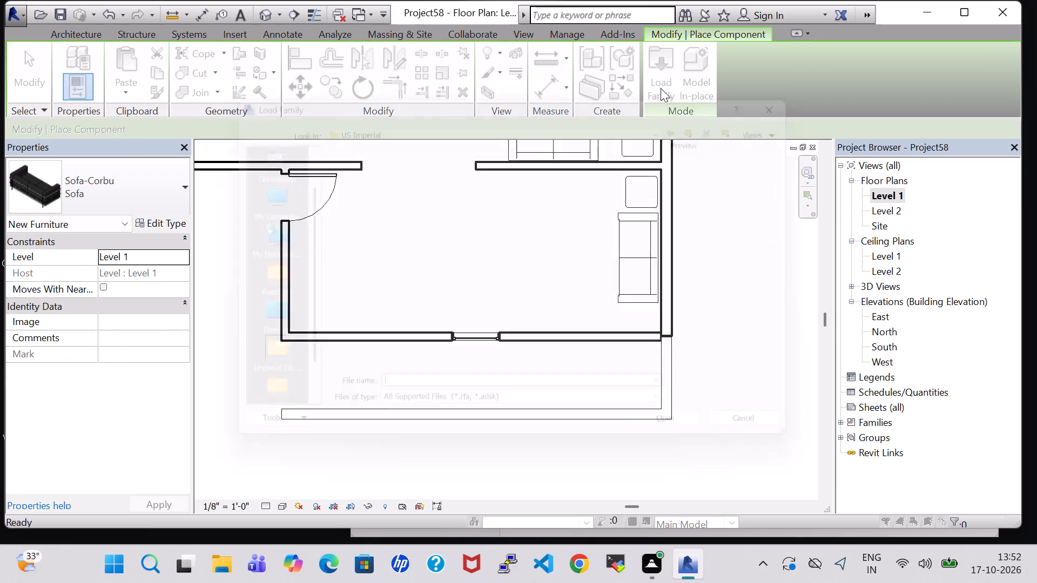
double_click(607, 378)
double_click(537, 195)
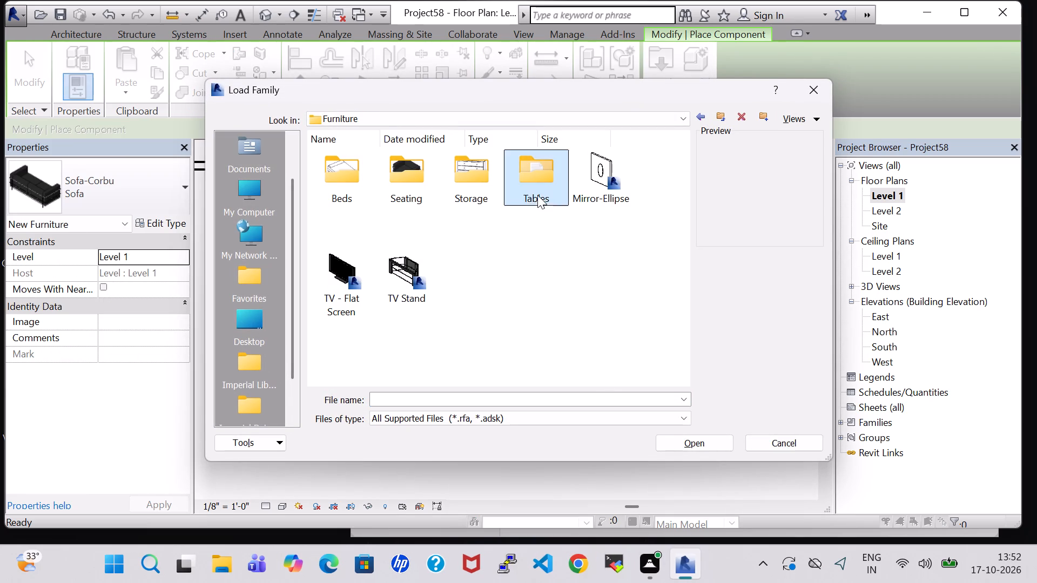
left_click(397, 262)
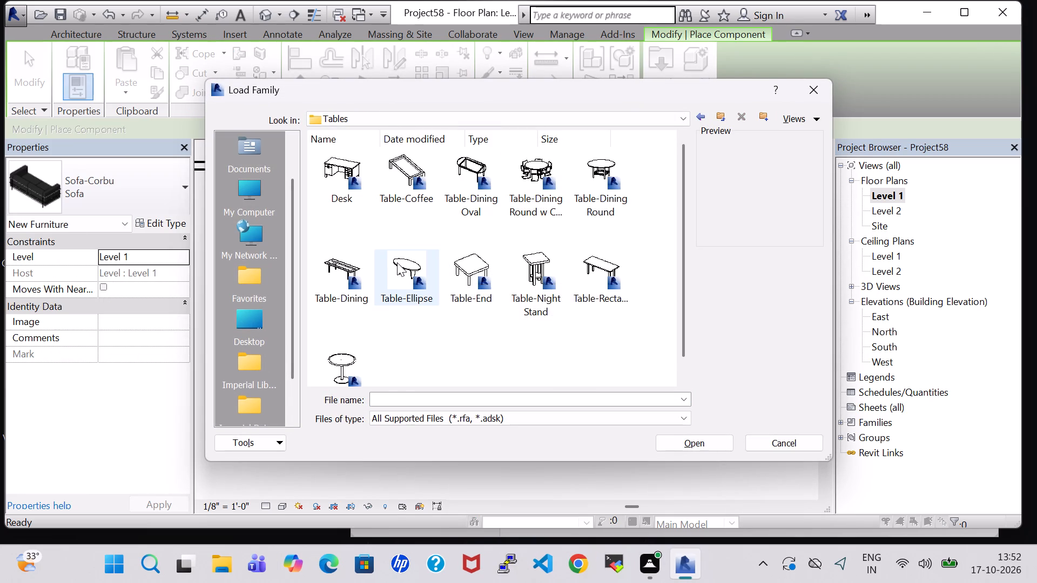
left_click(690, 436)
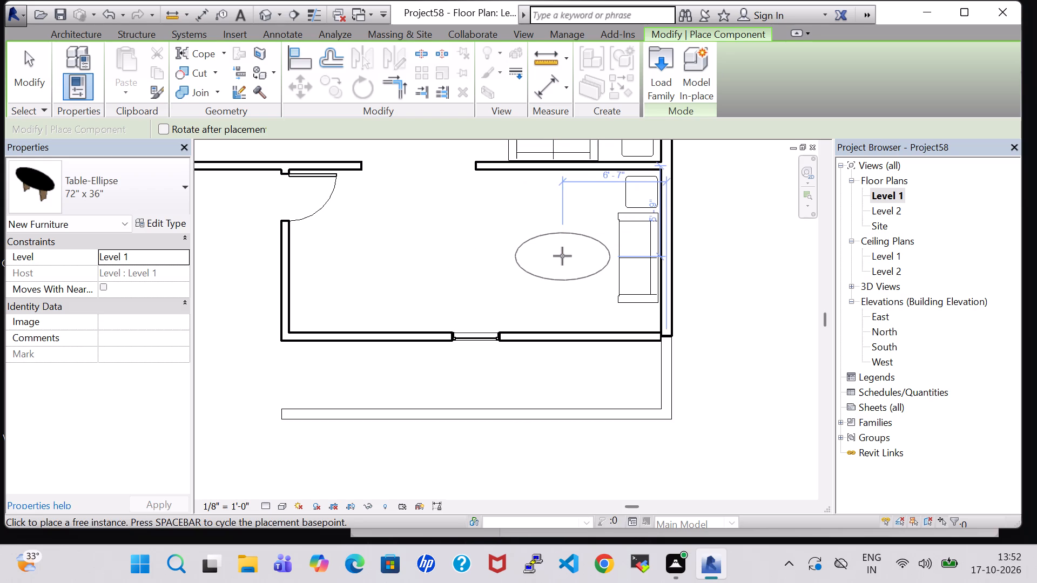
left_click(562, 256)
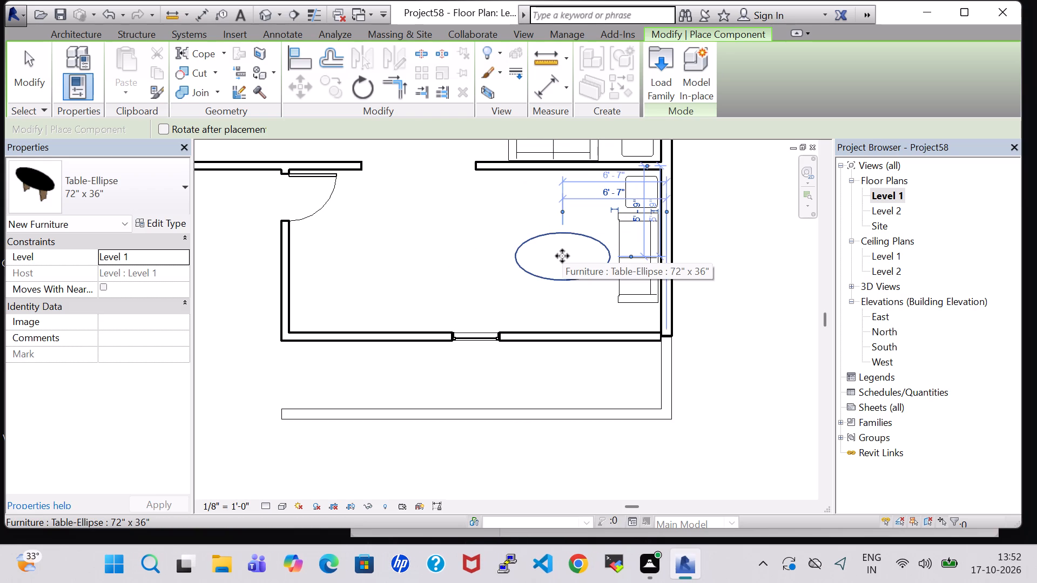
key("Escape")
key("Escape")
Change the elliptical table's type to 60" x 48".
left_click(562, 266)
left_click(169, 190)
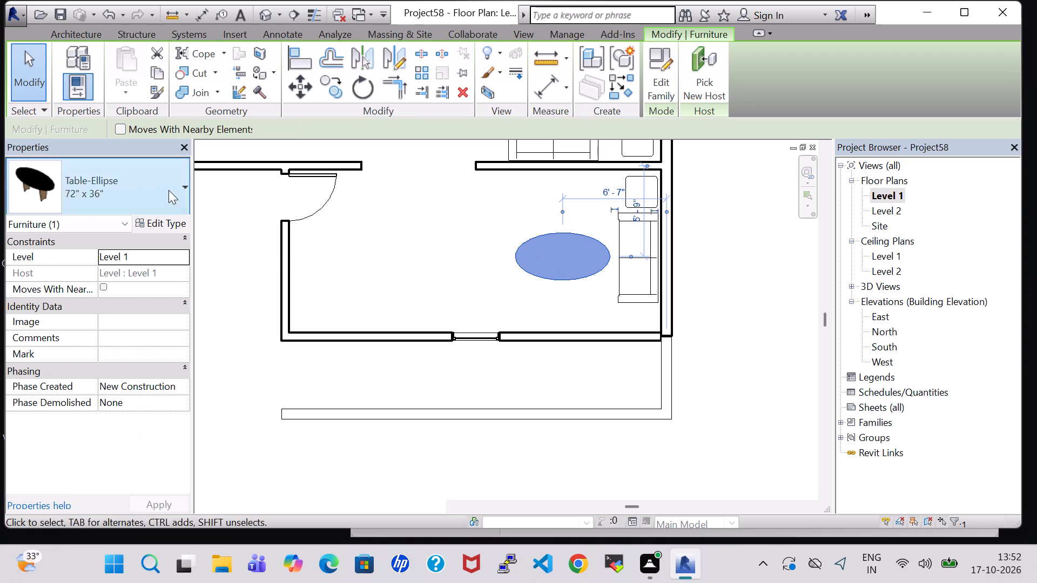
left_click(149, 181)
left_click(169, 220)
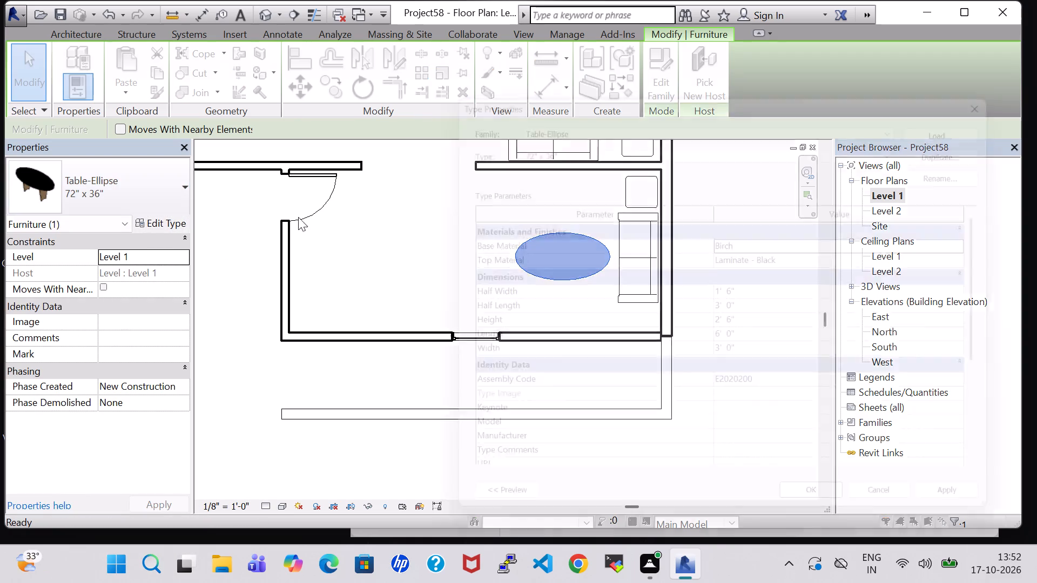
left_click(615, 146)
left_click(599, 135)
left_click(583, 156)
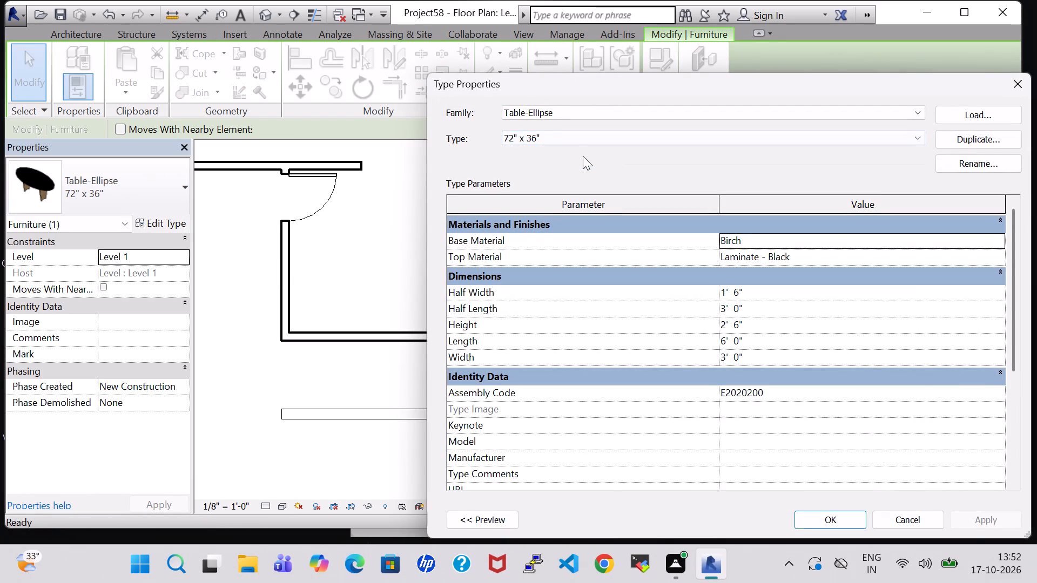
left_click(585, 141)
left_click(582, 155)
left_click(840, 529)
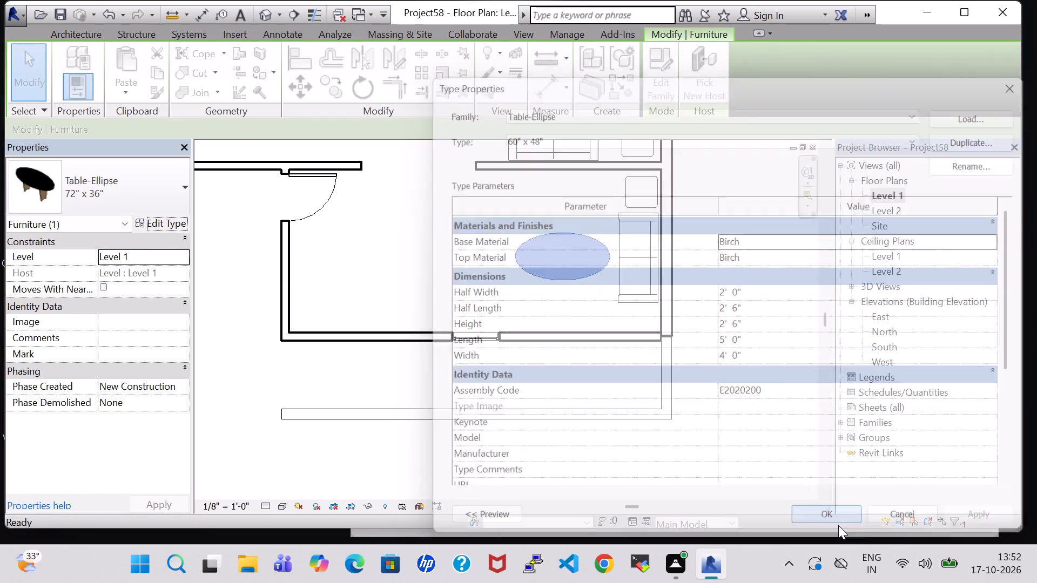
left_click(743, 365)
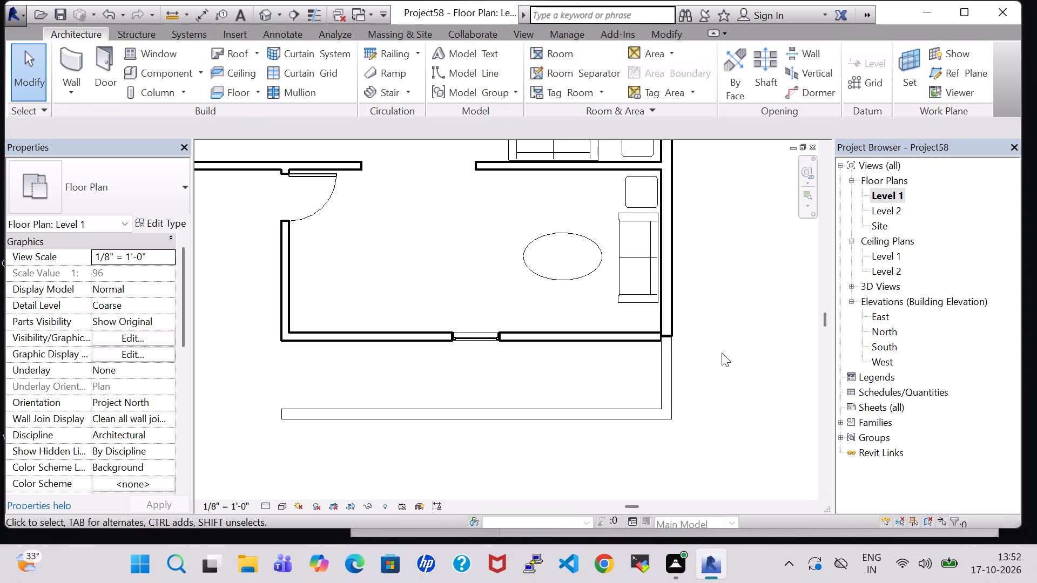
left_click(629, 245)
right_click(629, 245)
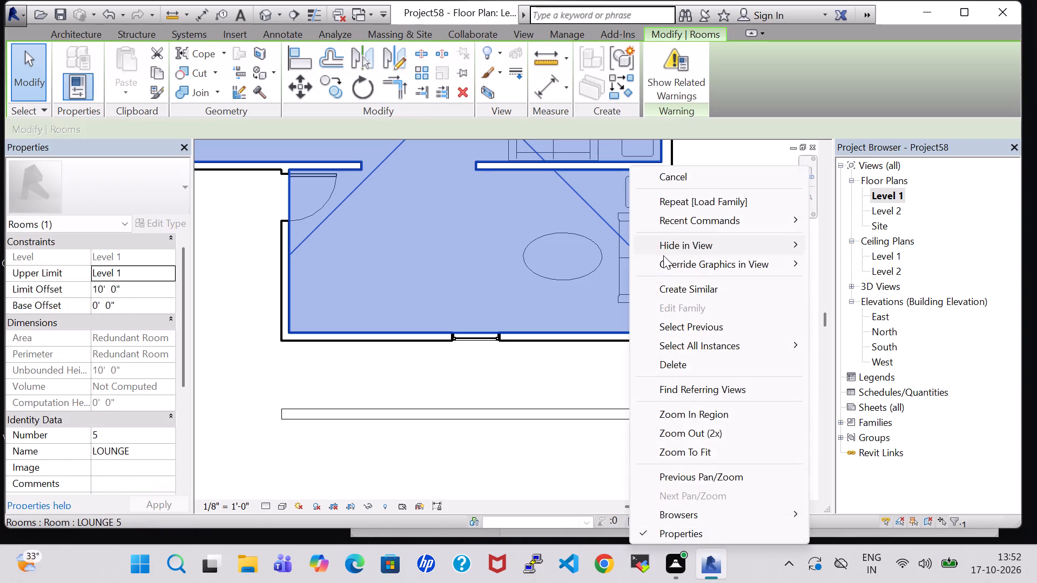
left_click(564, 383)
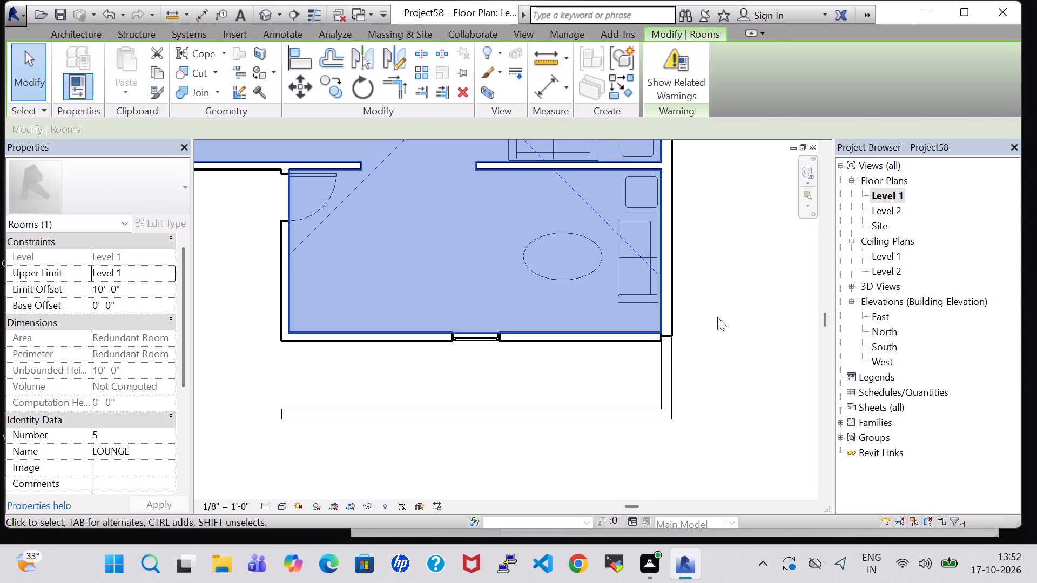
Reload the Desk family from the Furniture library's Tables folder, overwriting the existing version.
left_click(739, 308)
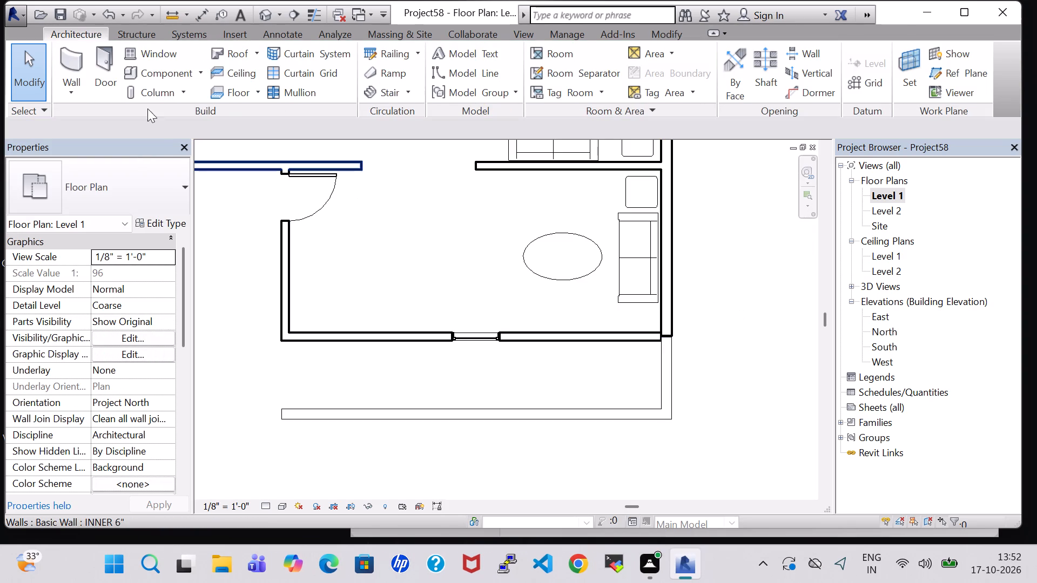
left_click(161, 67)
left_click(657, 79)
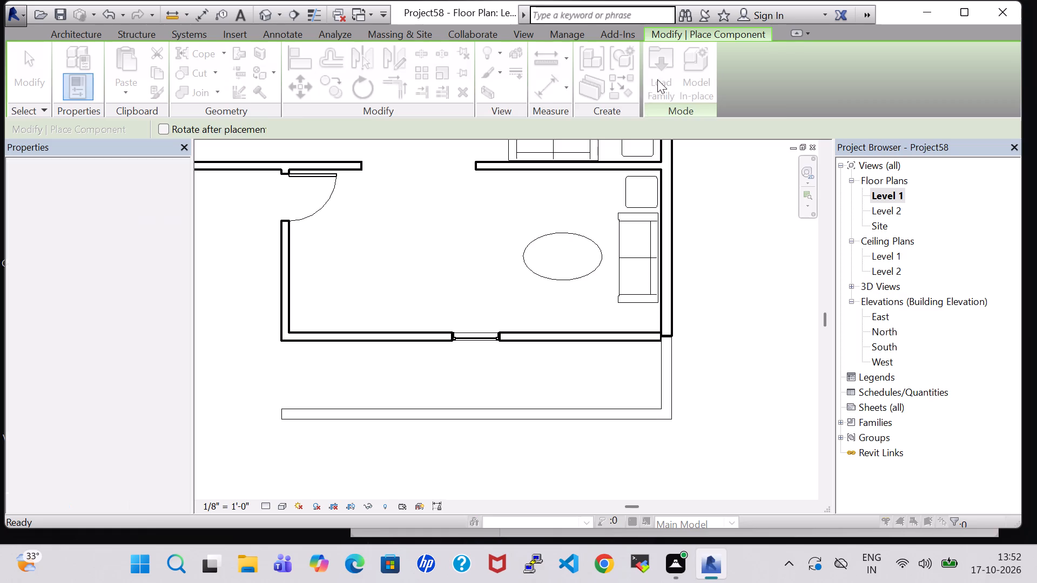
double_click(607, 354)
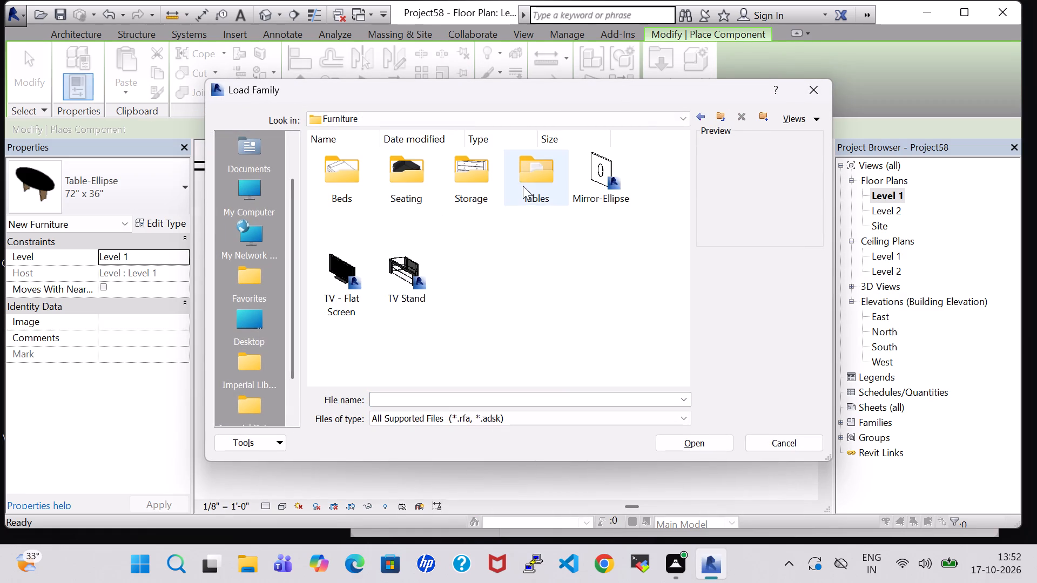
double_click(529, 185)
left_click(343, 168)
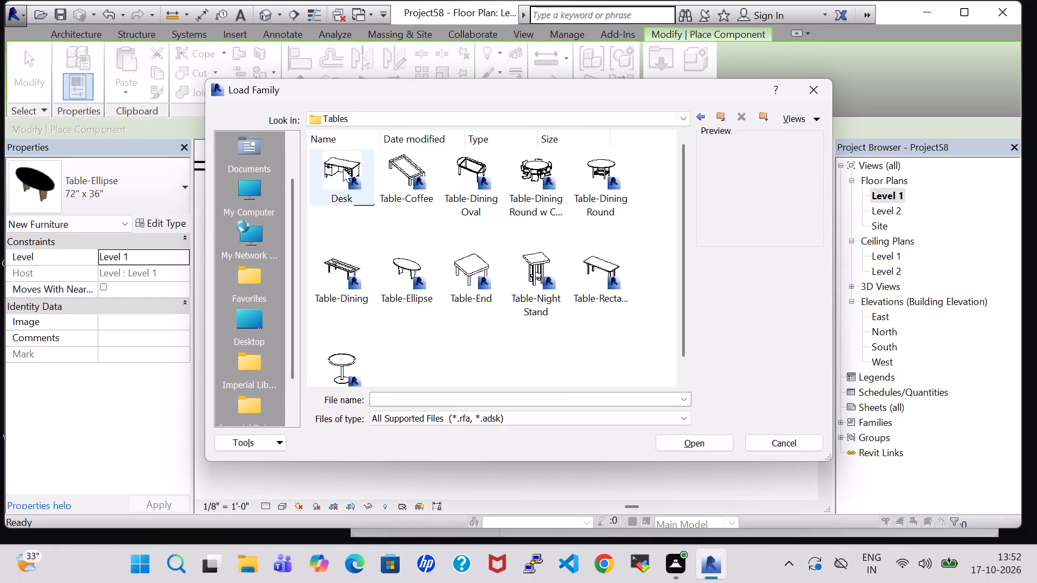
left_click(707, 447)
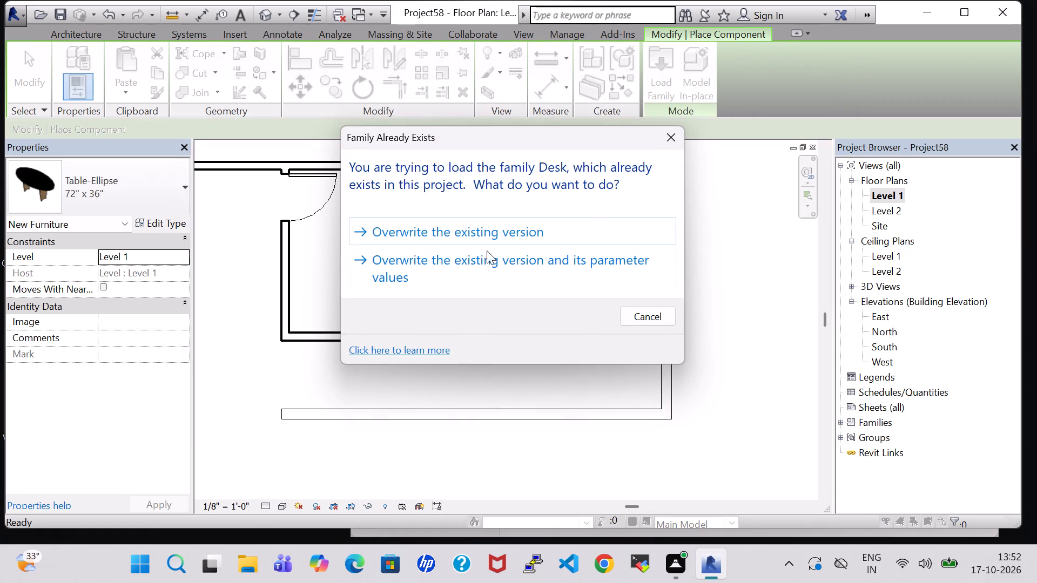
left_click(480, 240)
key("Escape")
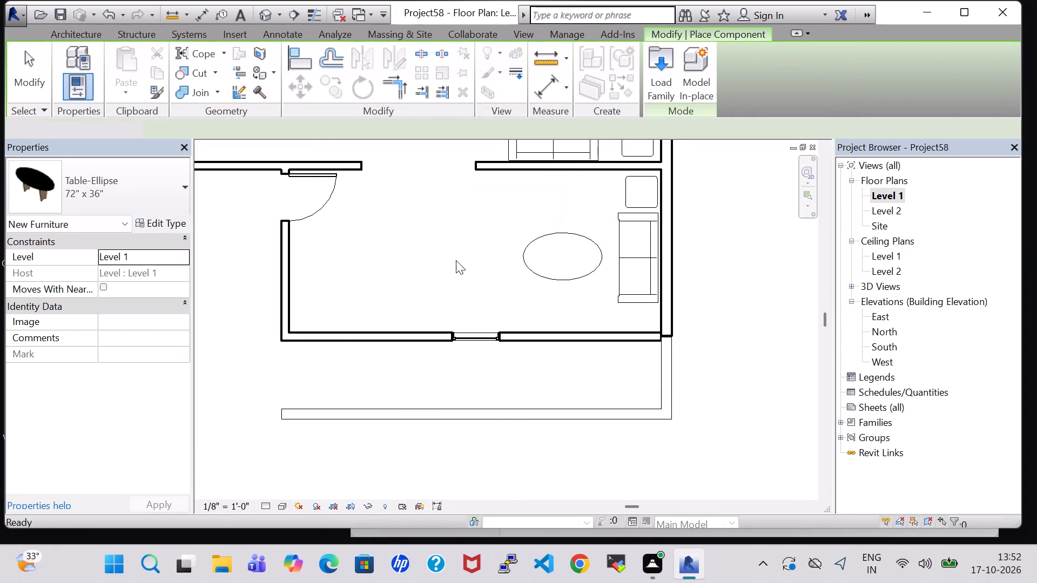
Place a 60" x 30" Student desk against the south wall of the room below the lounge, overlapping the window's west part.
left_click(168, 68)
left_click(140, 201)
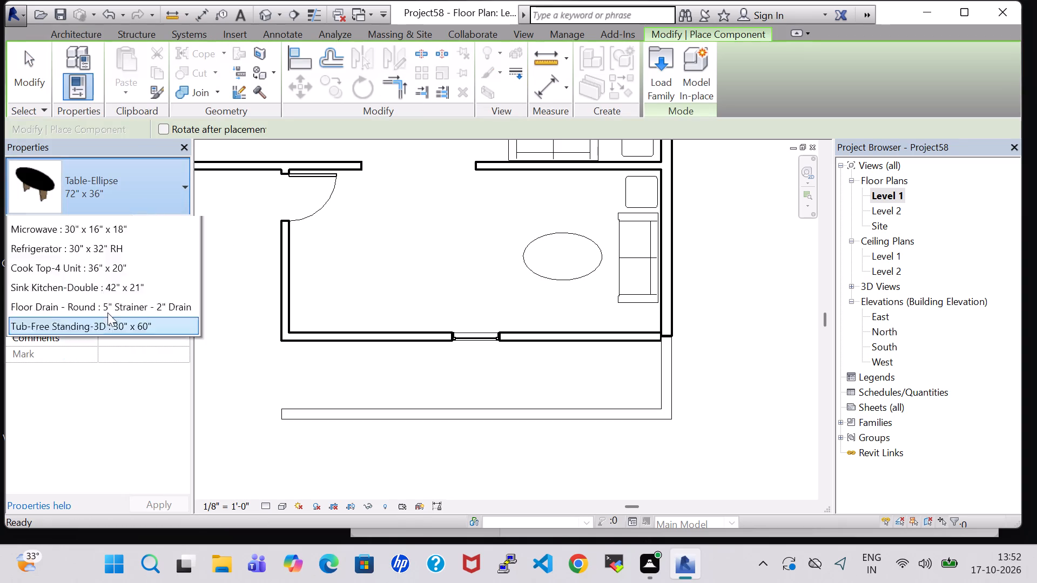
scroll(111, 327, "up", 20)
scroll(111, 327, "up", 9)
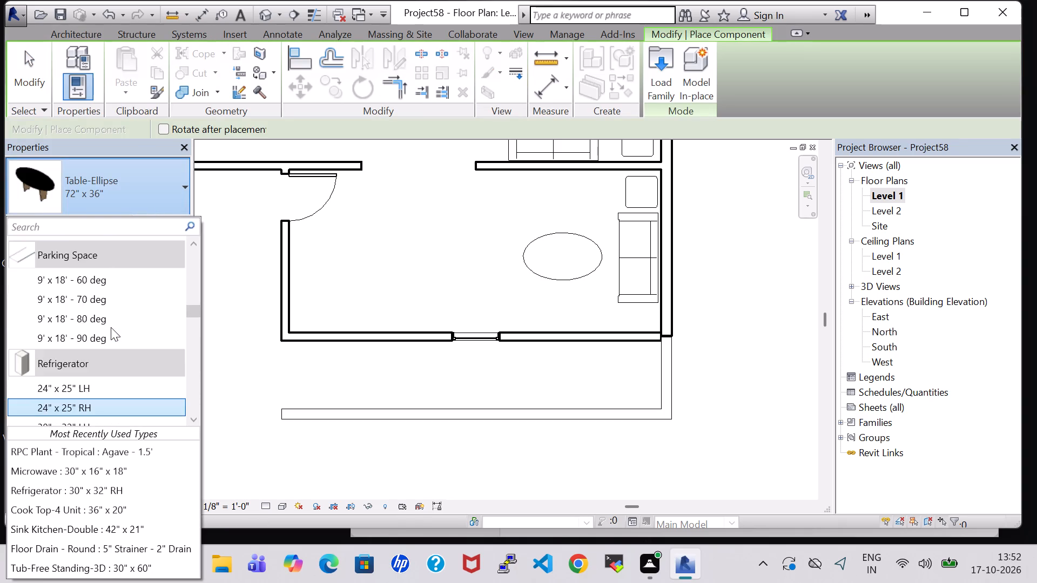
scroll(111, 327, "up", 20)
scroll(111, 327, "up", 1)
scroll(111, 363, "down", 1)
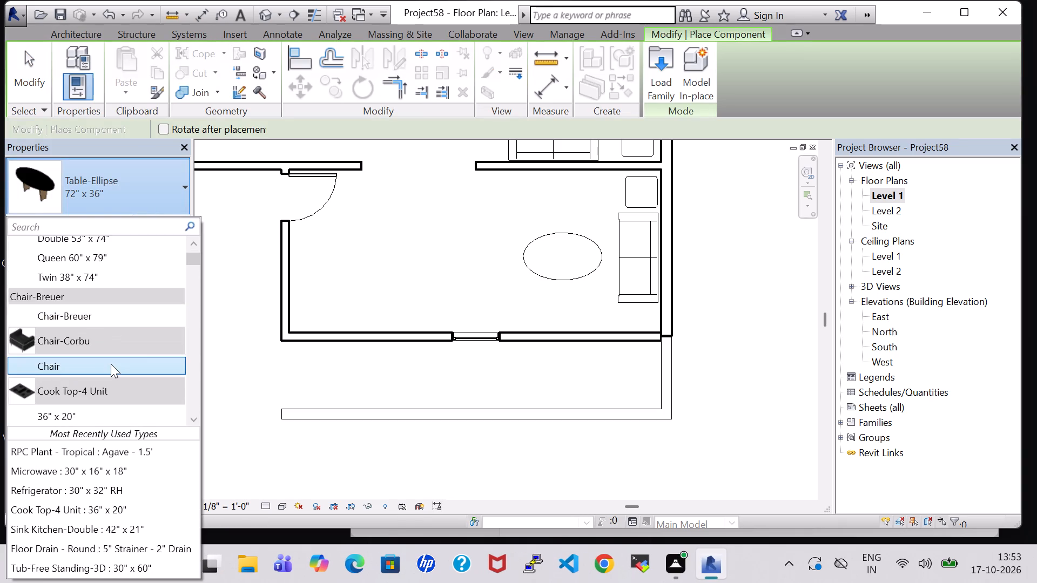
scroll(107, 364, "down", 4)
left_click(107, 374)
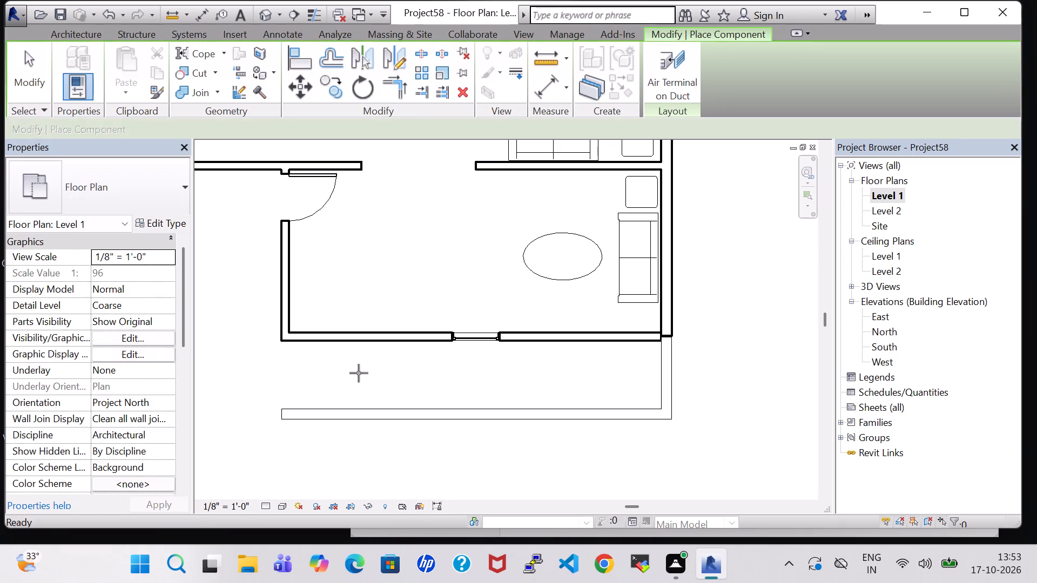
scroll(387, 308, "up", 3)
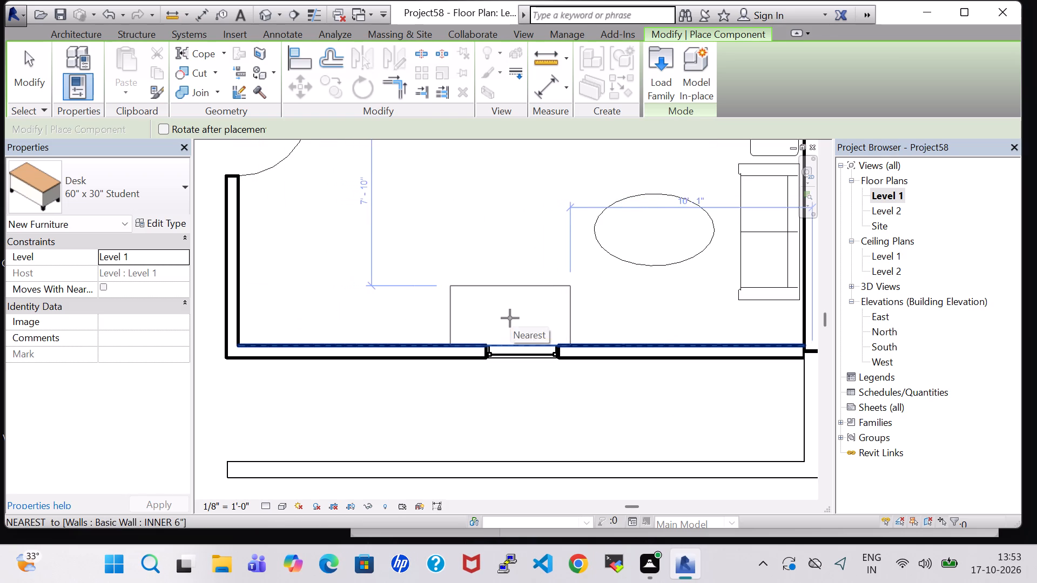
left_click(466, 311)
key("Escape")
key("Escape")
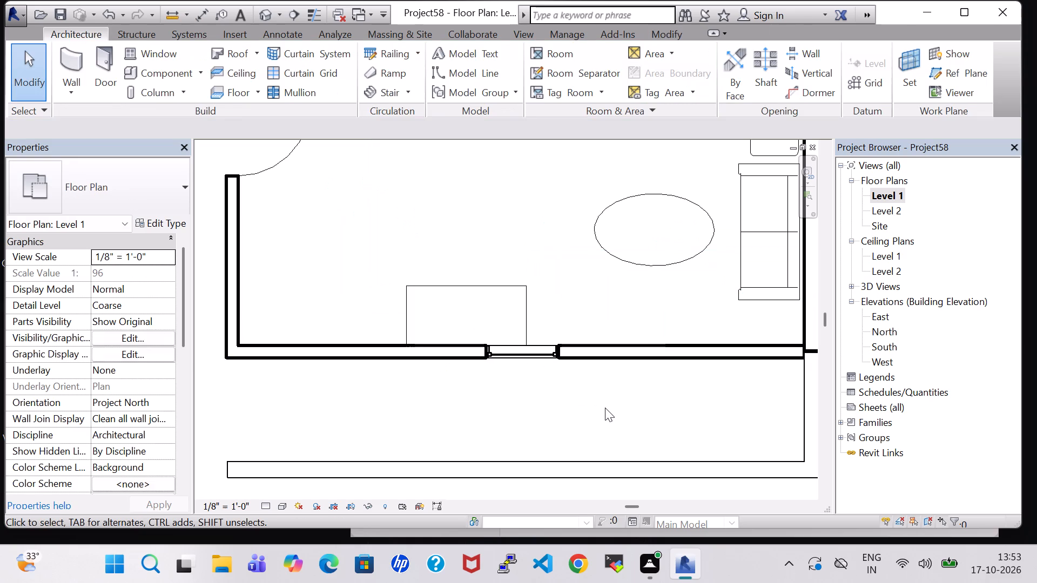
Load the Seating-Auditorium family from the Furniture library's Seating folder and place two 18" x 24" x 30" chairs side by side north of the desk.
scroll(605, 411, "down", 5)
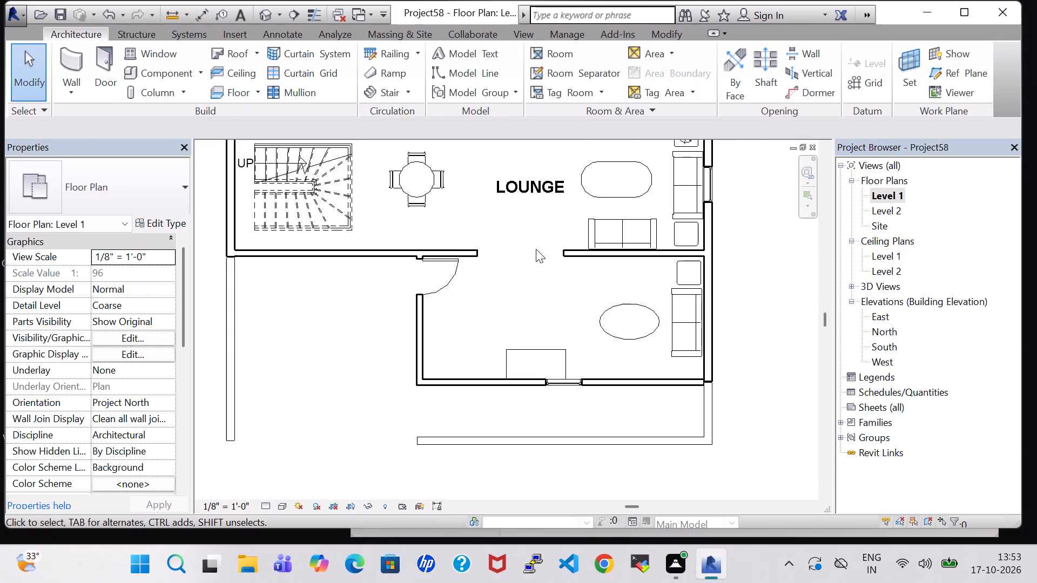
left_click(172, 68)
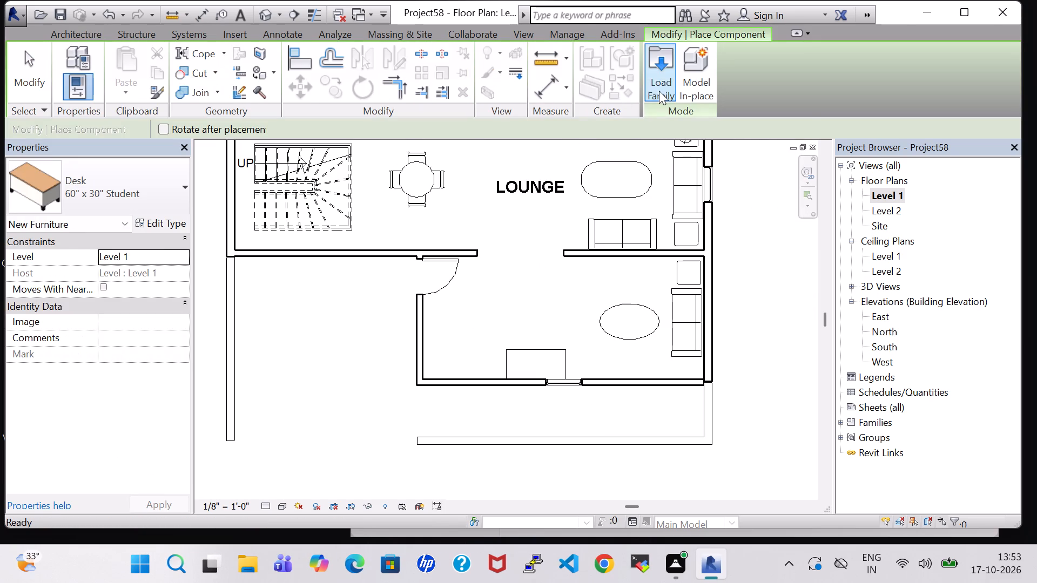
left_click(659, 91)
double_click(594, 358)
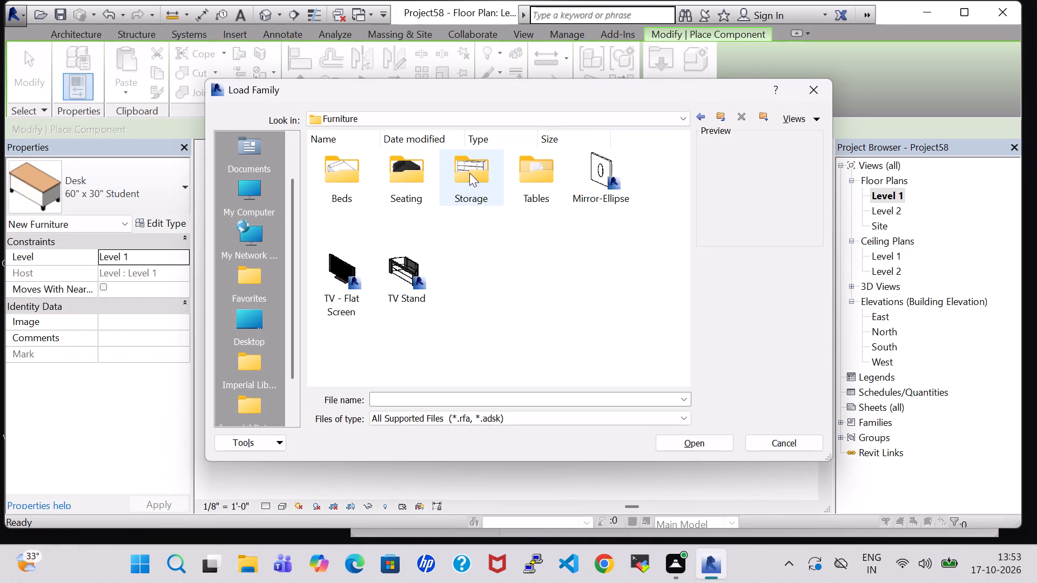
double_click(413, 180)
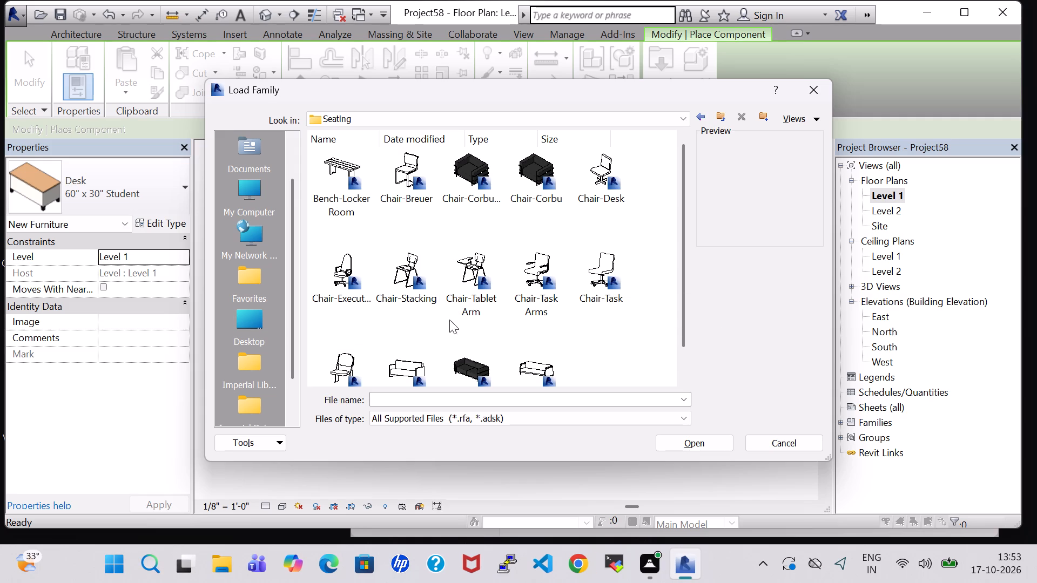
left_click(354, 350)
left_click(722, 446)
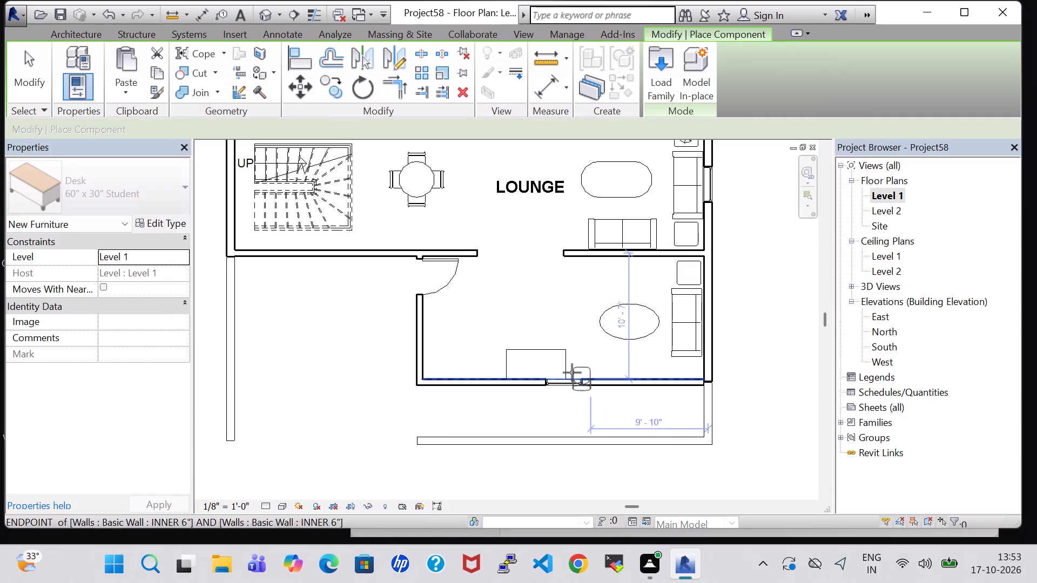
scroll(514, 329, "up", 2)
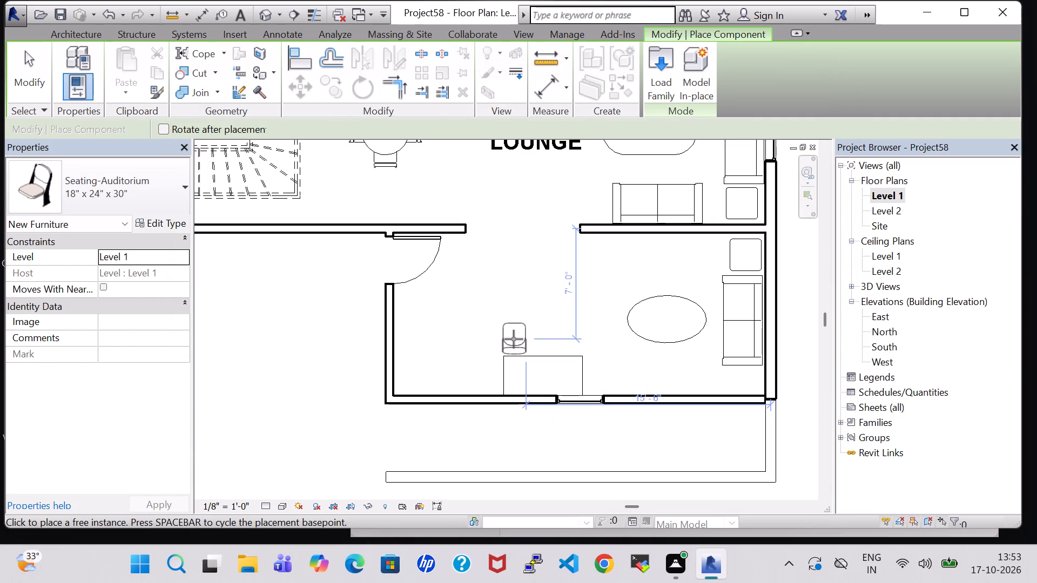
left_click(514, 336)
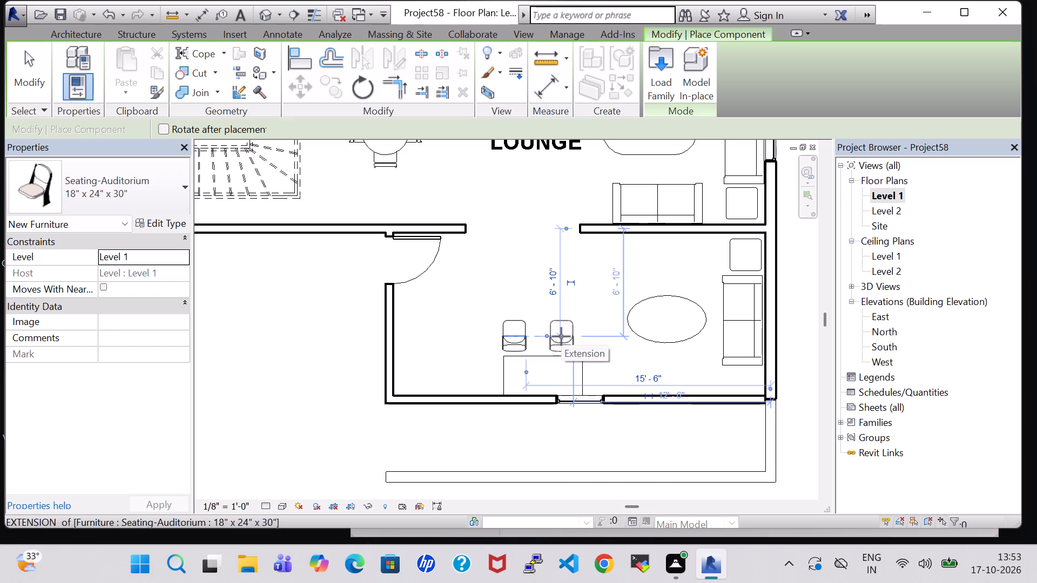
left_click(561, 336)
key("Escape")
key("Escape")
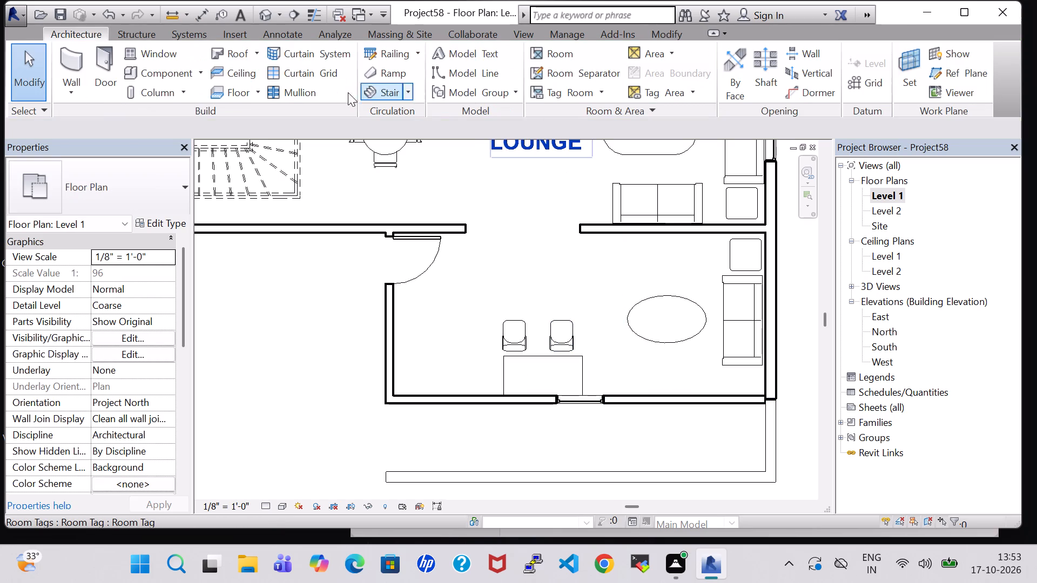
In the 3D view, rotate both auditorium chairs 180° to face the desk.
left_click(265, 15)
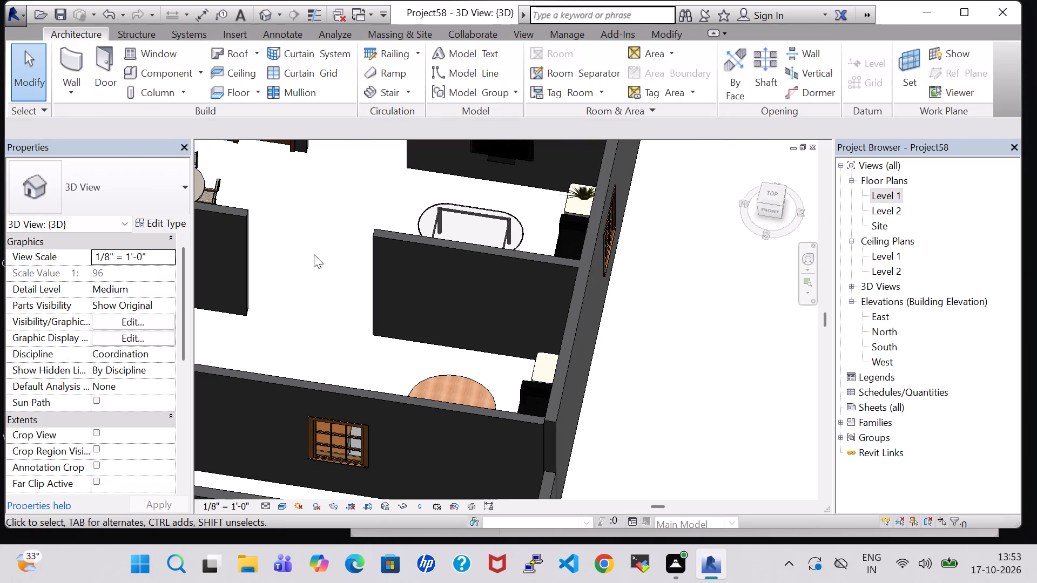
middle_click_drag(315, 241, 196, 329, "shift")
scroll(299, 340, "up", 1, "shift")
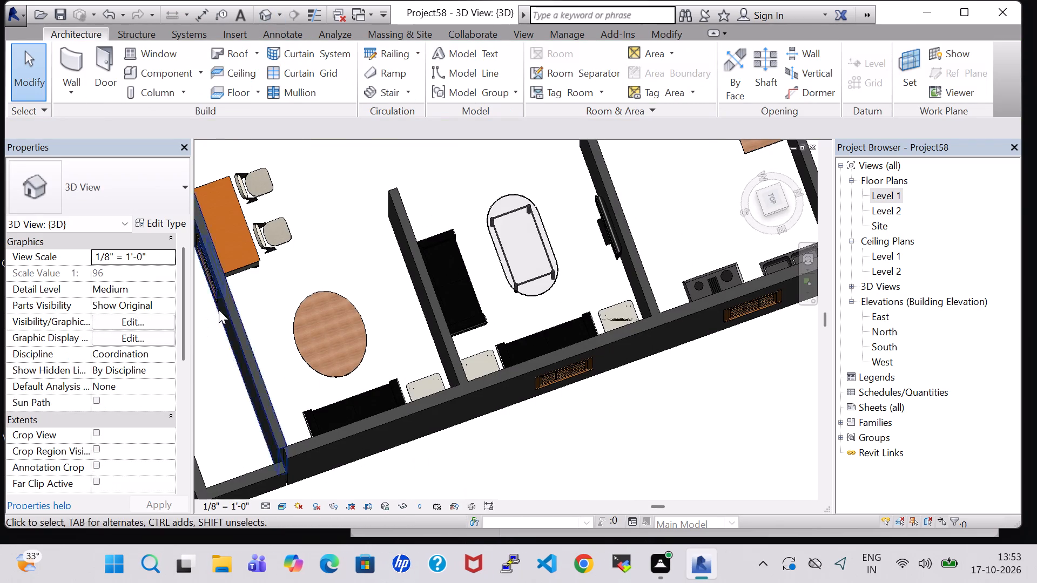
left_click(270, 188)
key("space")
key("space")
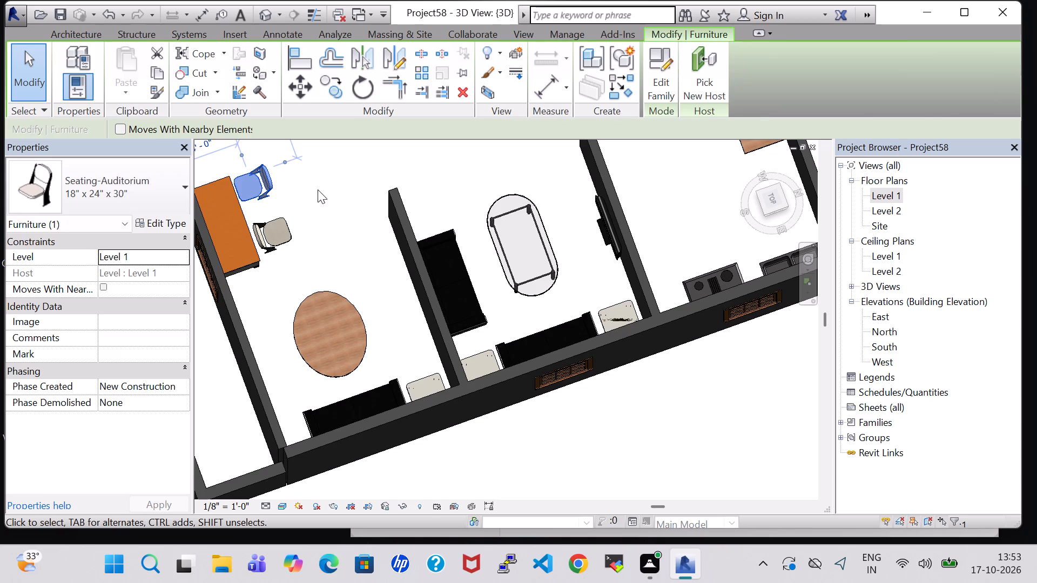
left_click(318, 189)
left_click(285, 232)
key("space")
key("space")
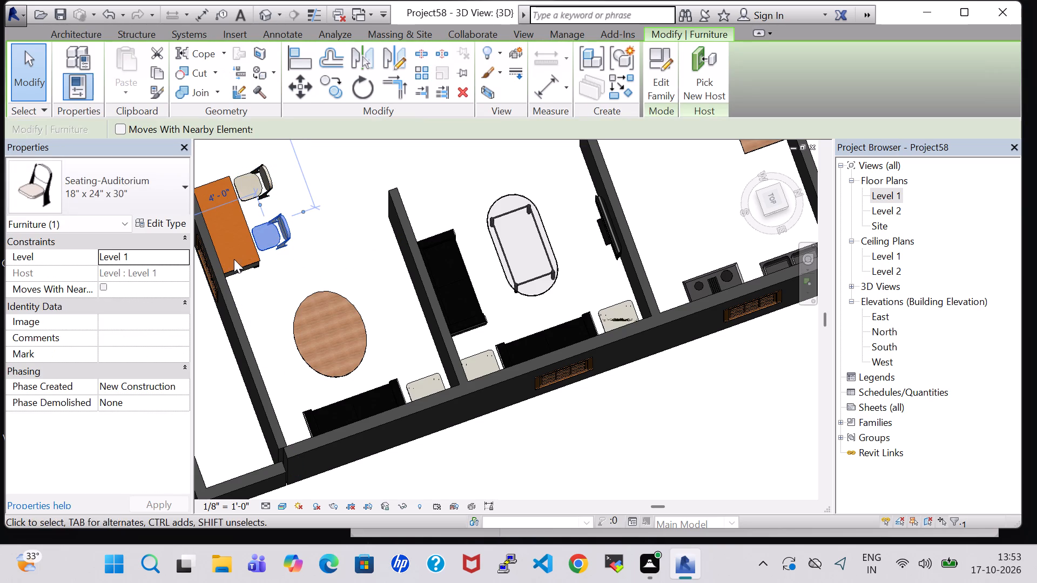
Rotate the student desk 180° so its drawer side faces the two chairs.
middle_click_drag(348, 251, 263, 176)
left_click(232, 229)
key("space")
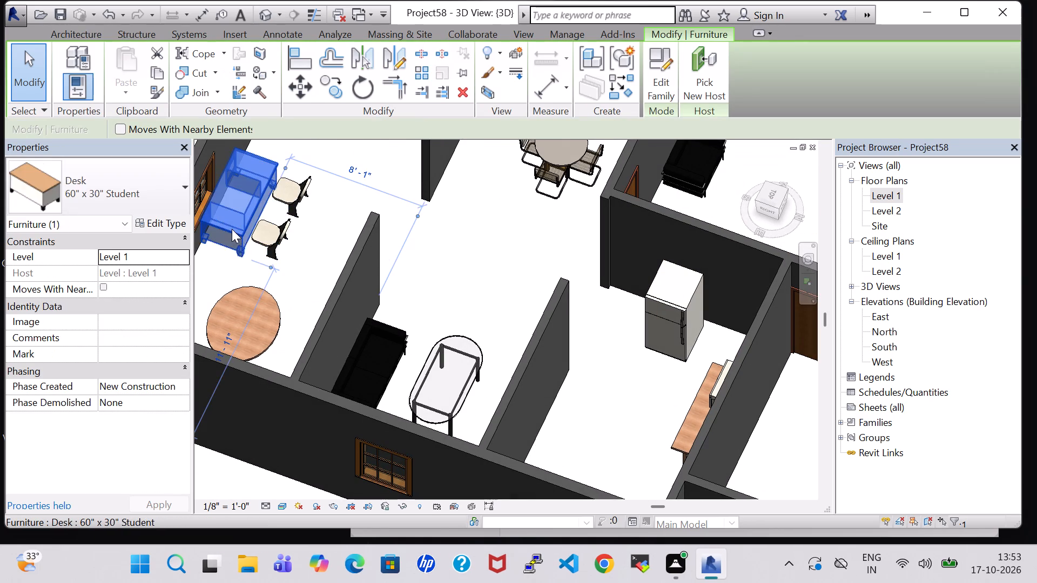
key("space")
left_click(339, 220)
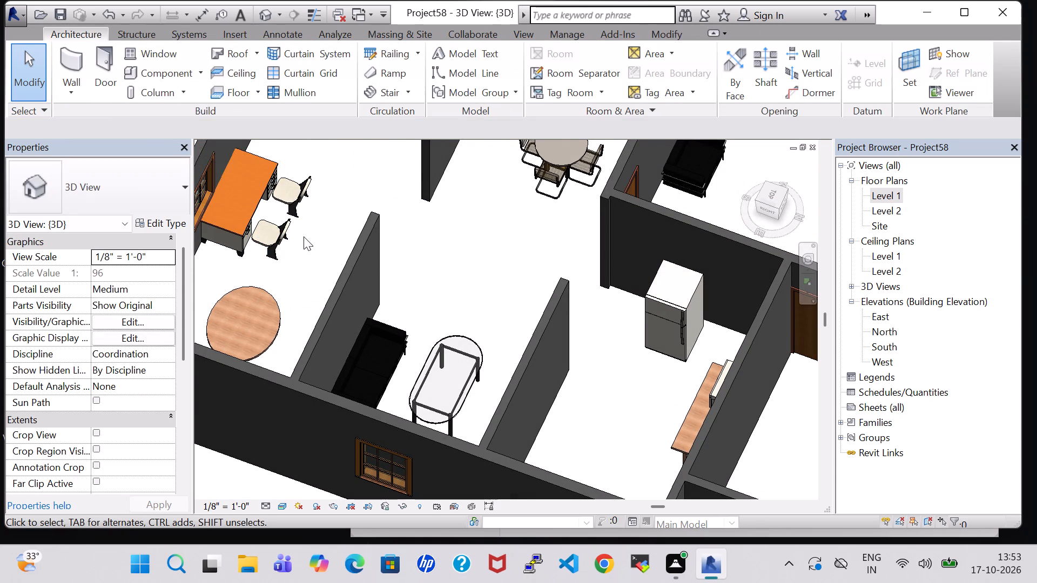
Nudge both auditorium chairs slightly east along the desk, moving the east chair two increments and the west chair one.
middle_click_drag(308, 260, 211, 218)
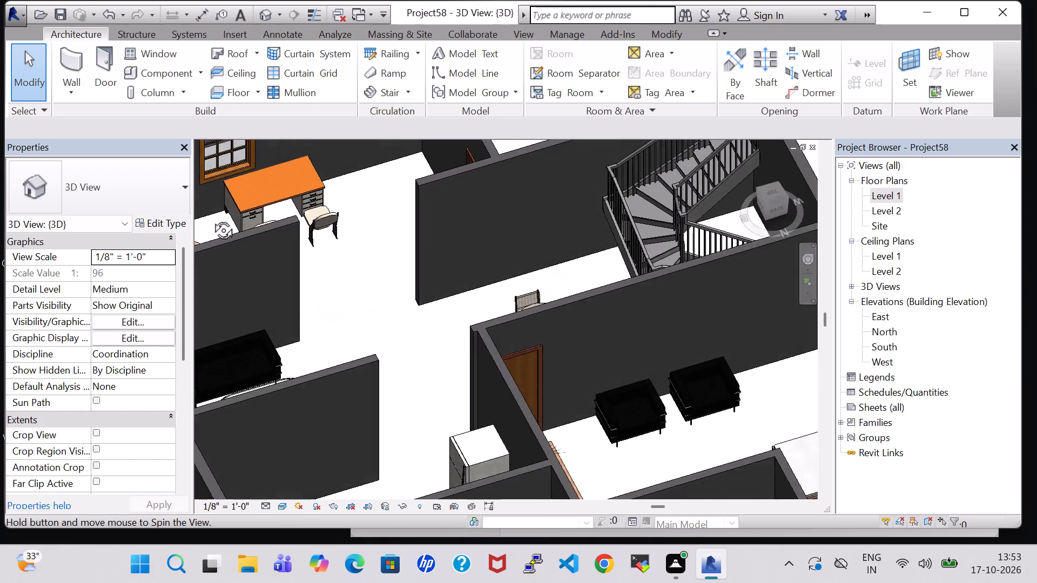
middle_click_drag(211, 218, 194, 219)
middle_click_drag(344, 295, 329, 256)
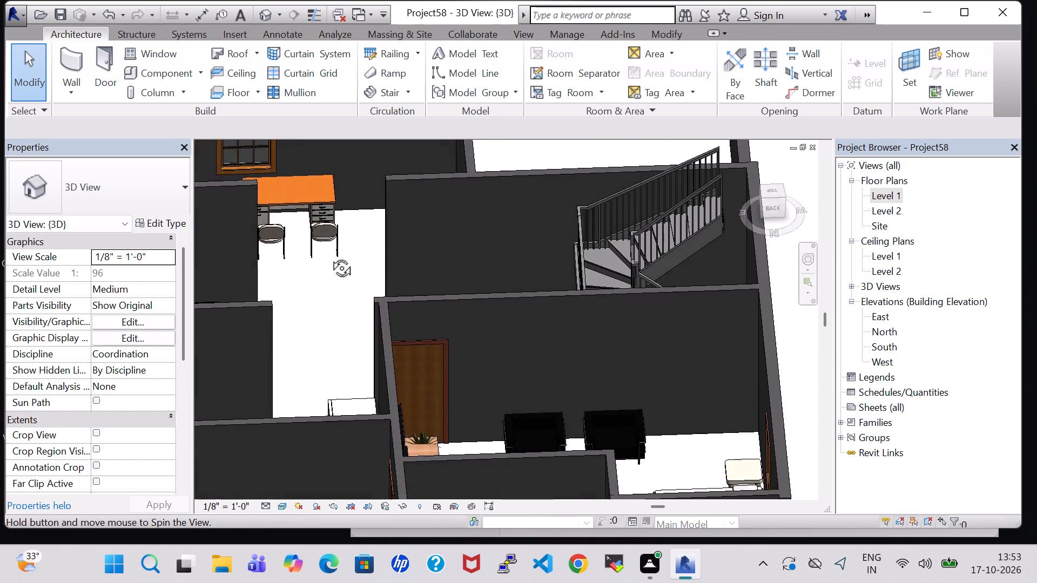
middle_click_drag(329, 256, 312, 242)
left_click(277, 238)
key("Left")
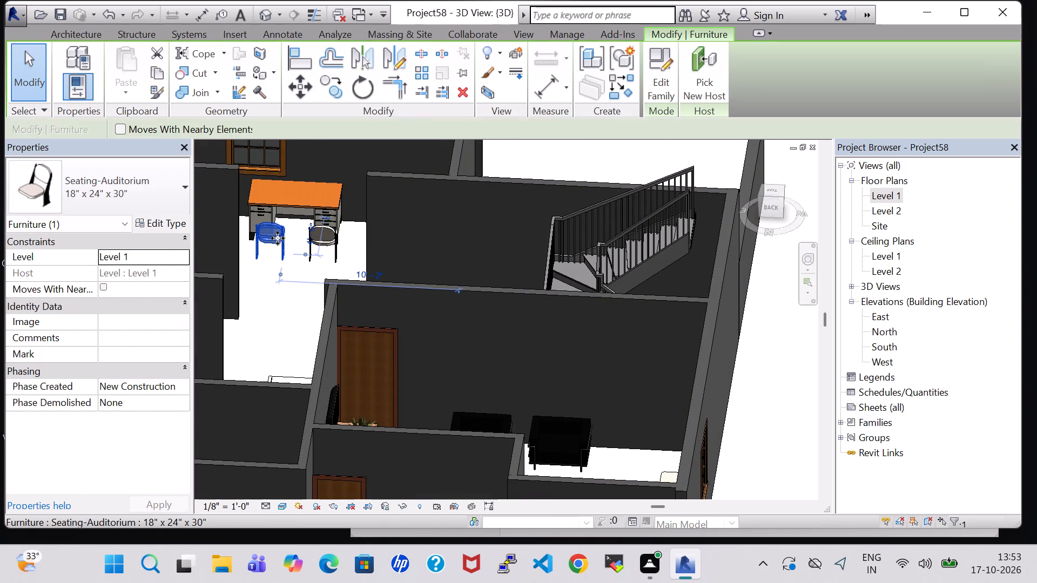
key("Left")
left_click(317, 242)
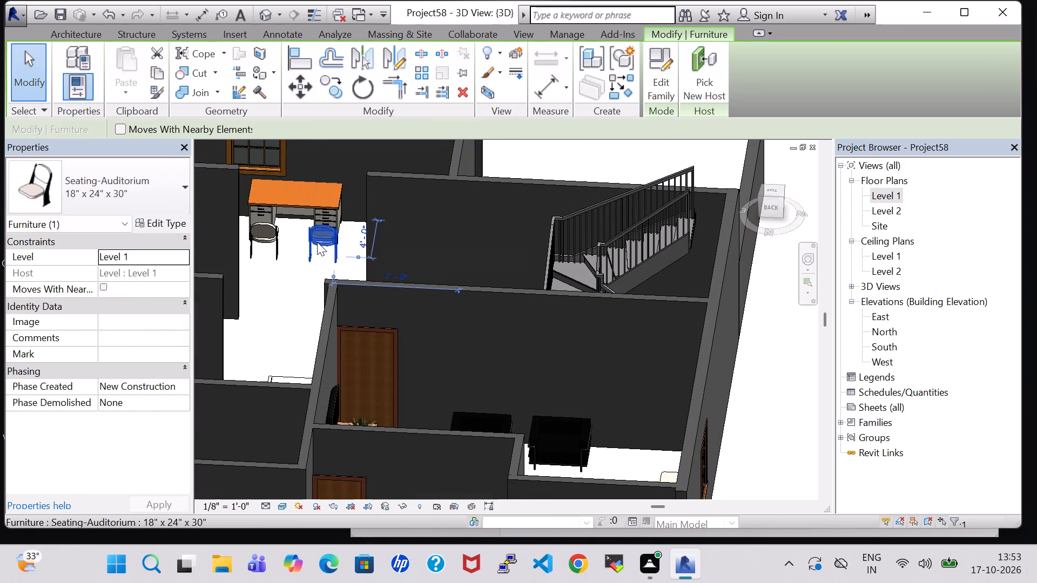
key("Left")
left_click(259, 299)
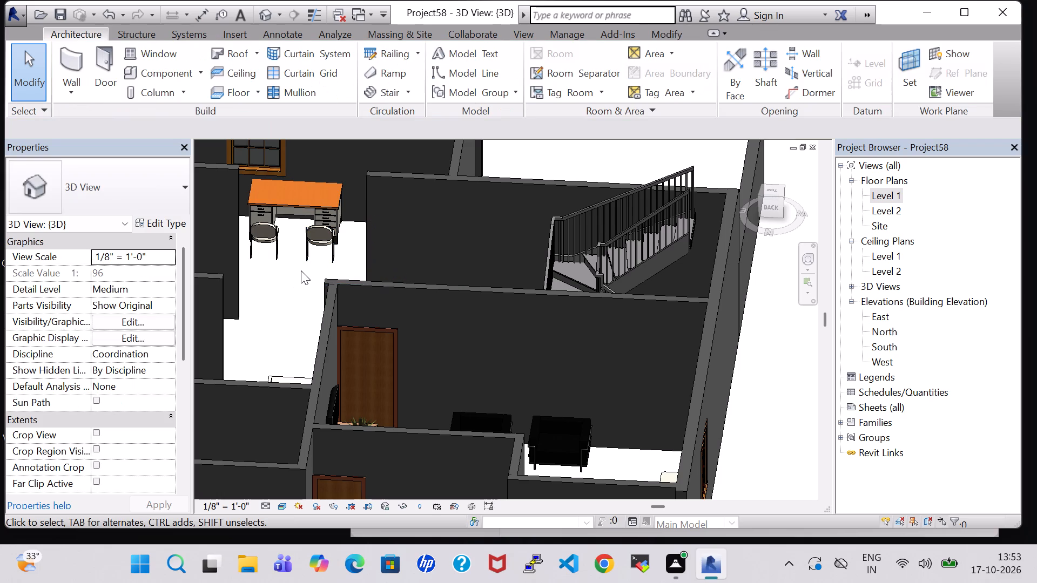
middle_click_drag(301, 270, 312, 412, "shift")
scroll(313, 373, "up", 1, "shift")
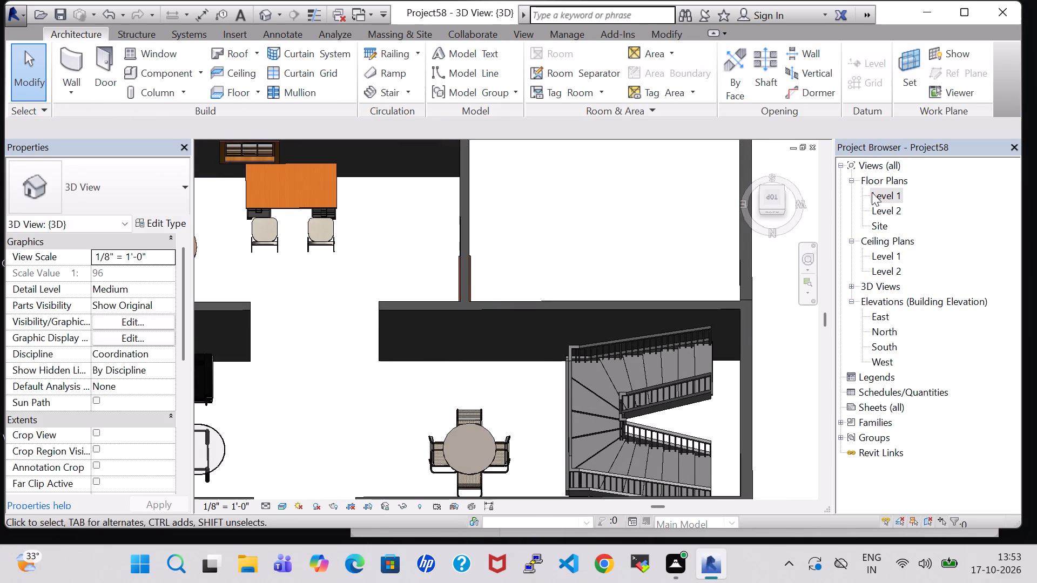
Open the Level 1 floor plan view.
double_click(878, 192)
scroll(683, 284, "down", 4)
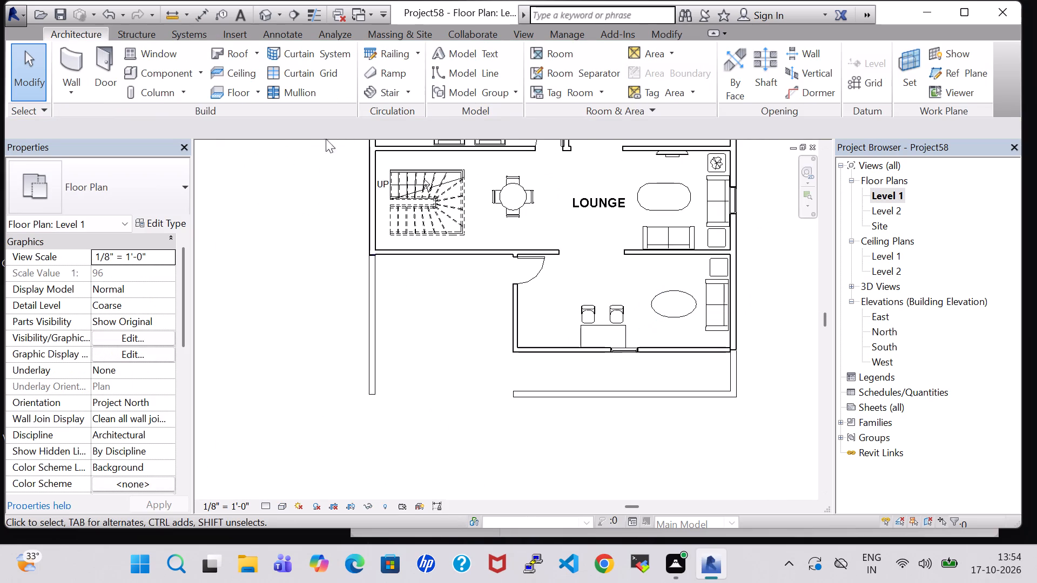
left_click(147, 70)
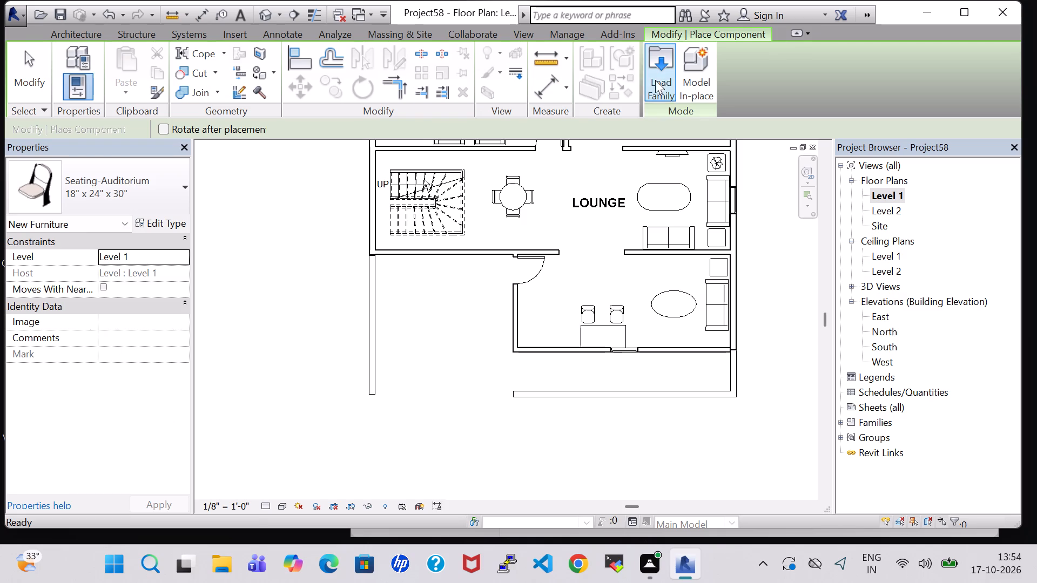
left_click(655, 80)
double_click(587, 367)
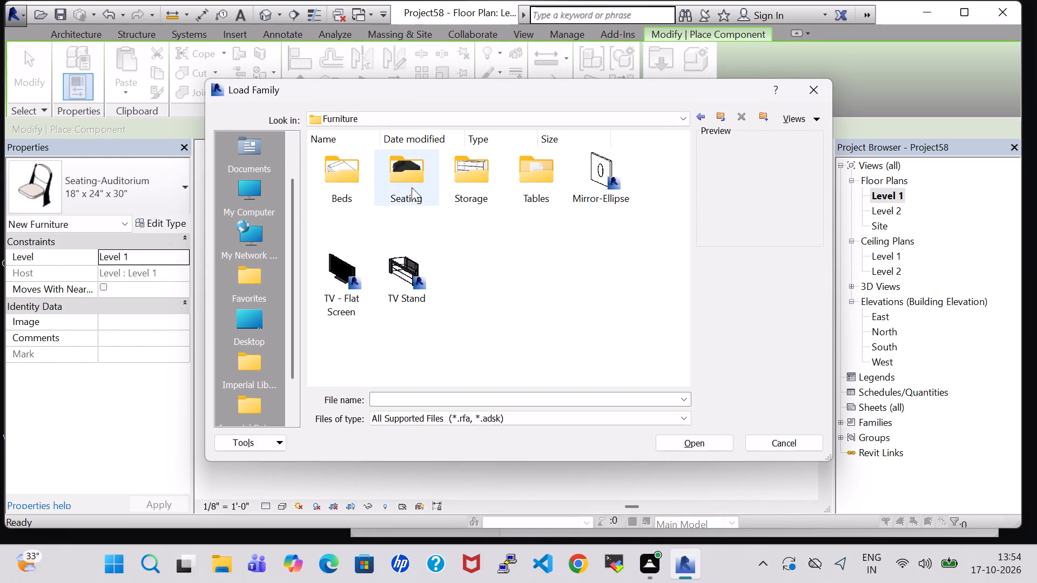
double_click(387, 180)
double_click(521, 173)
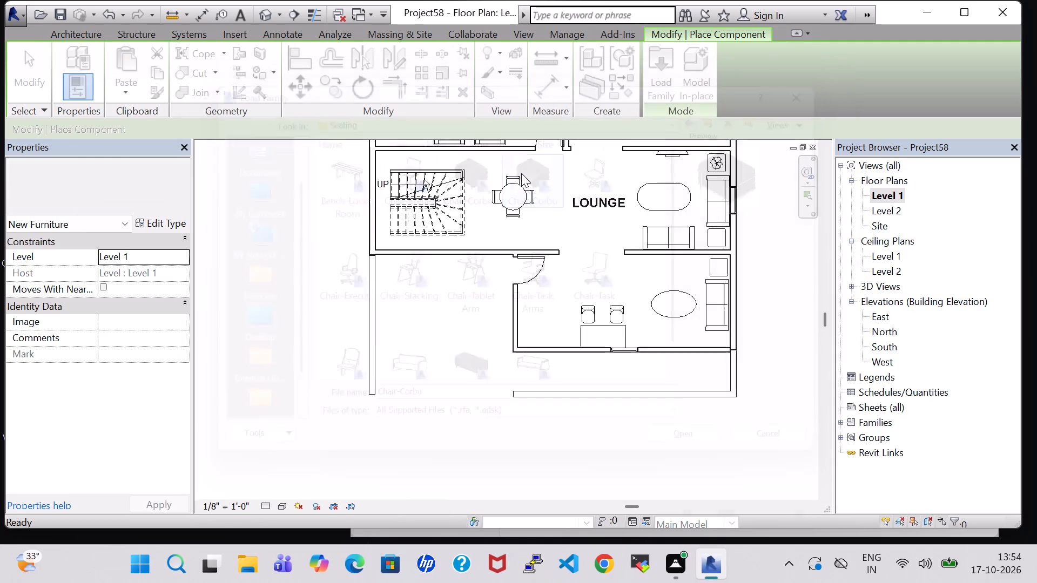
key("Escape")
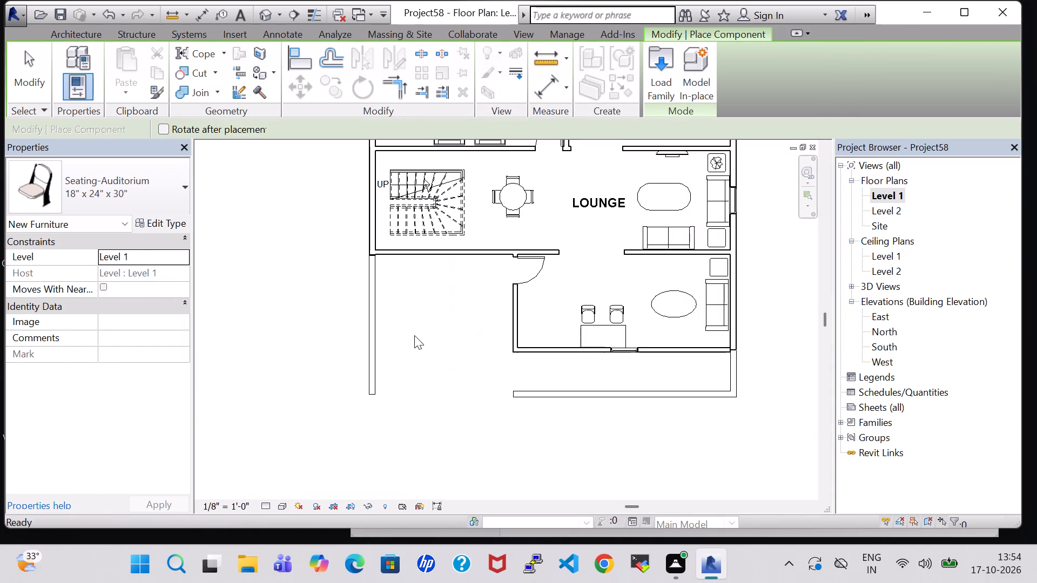
Place a Chair-Corbu armchair north of the elliptical table in the room south of the lounge, with its back to the north wall.
left_click(149, 70)
left_click(130, 190)
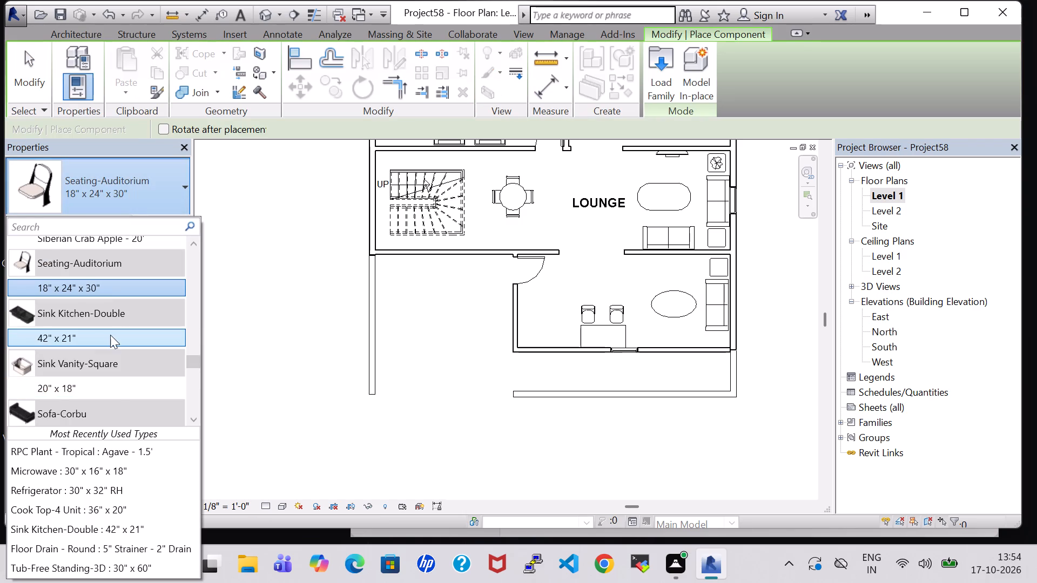
scroll(111, 418, "down", 2)
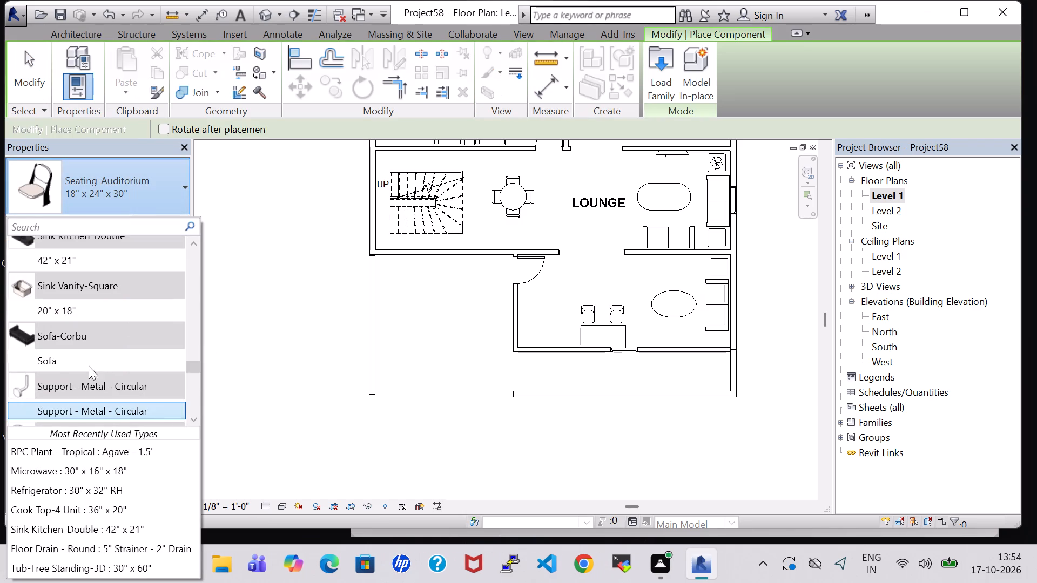
scroll(63, 335, "up", 3)
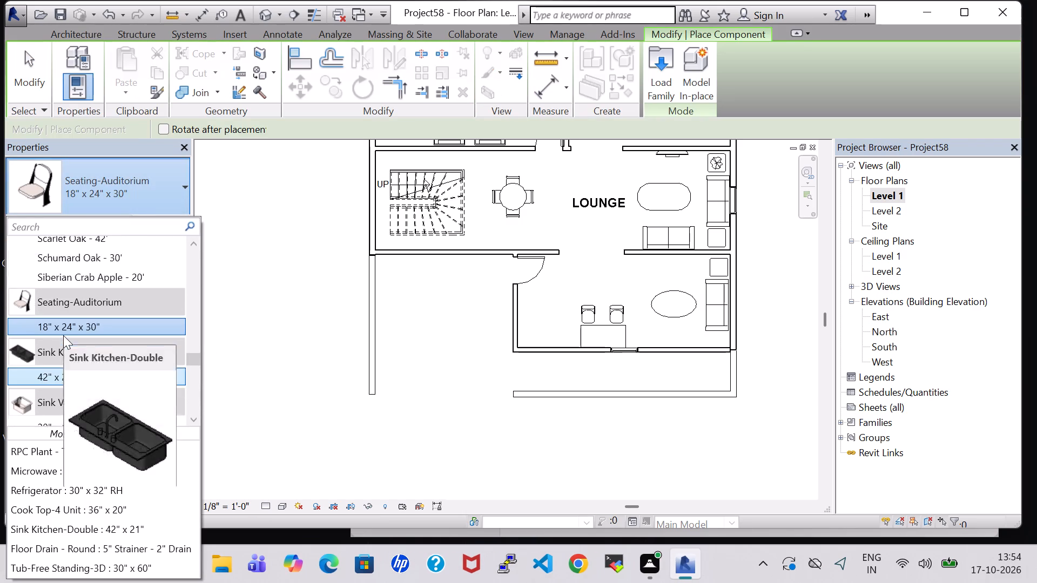
scroll(63, 335, "up", 1)
scroll(63, 335, "up", 20)
scroll(63, 335, "up", 7)
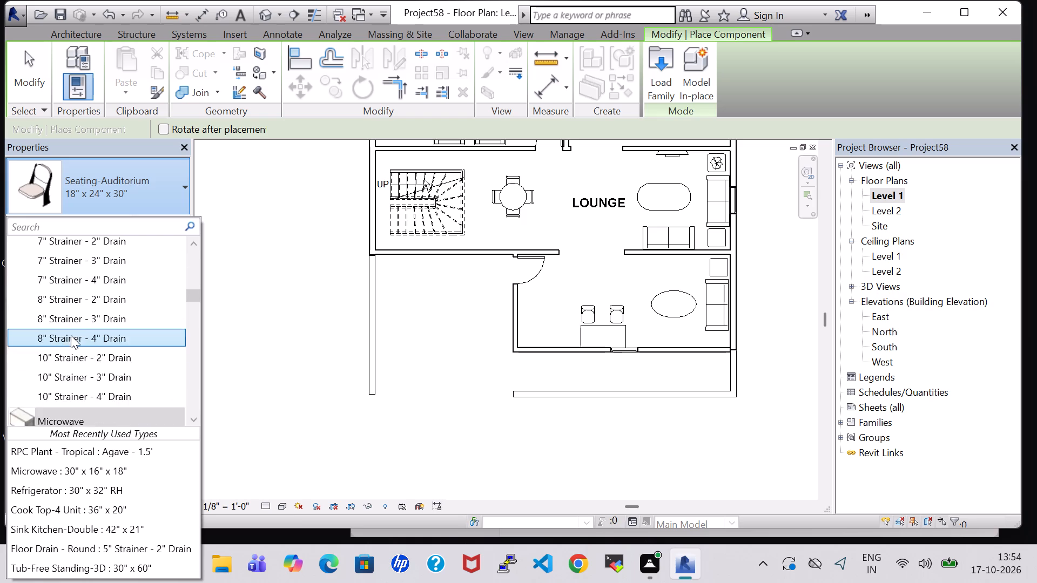
scroll(71, 335, "up", 20)
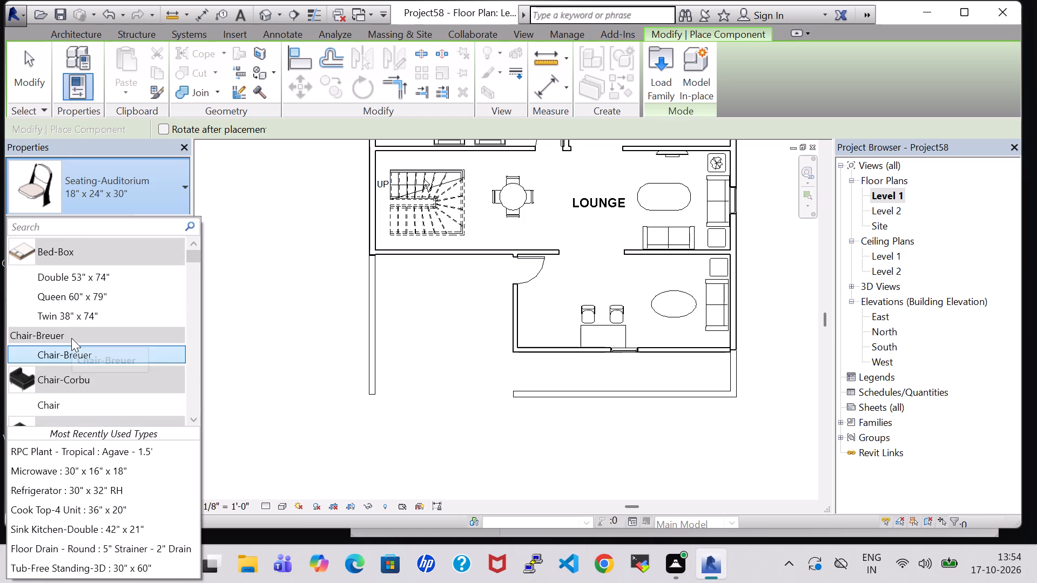
scroll(73, 315, "down", 1)
left_click(73, 333)
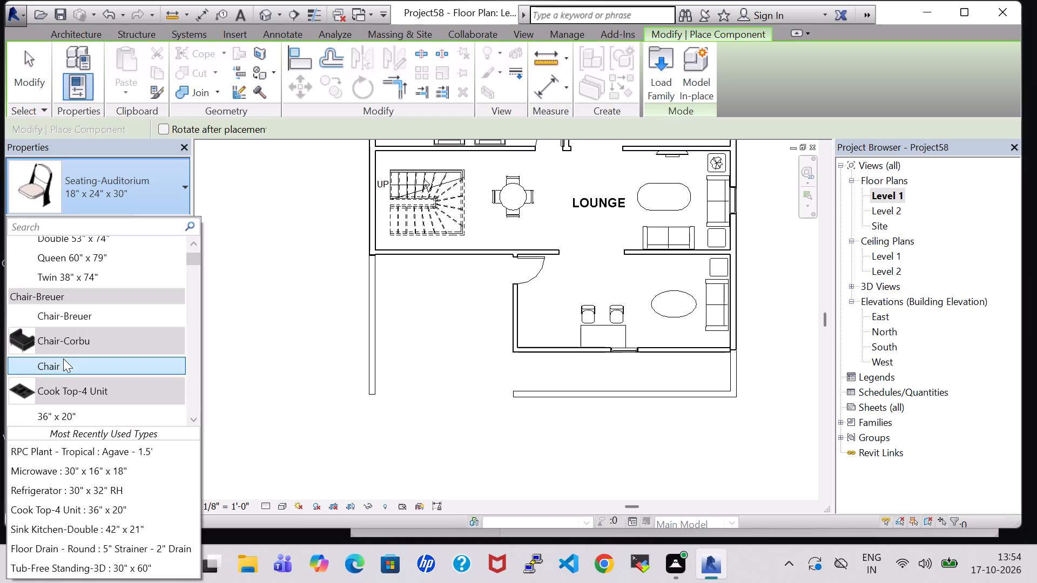
left_click(39, 342)
left_click(53, 372)
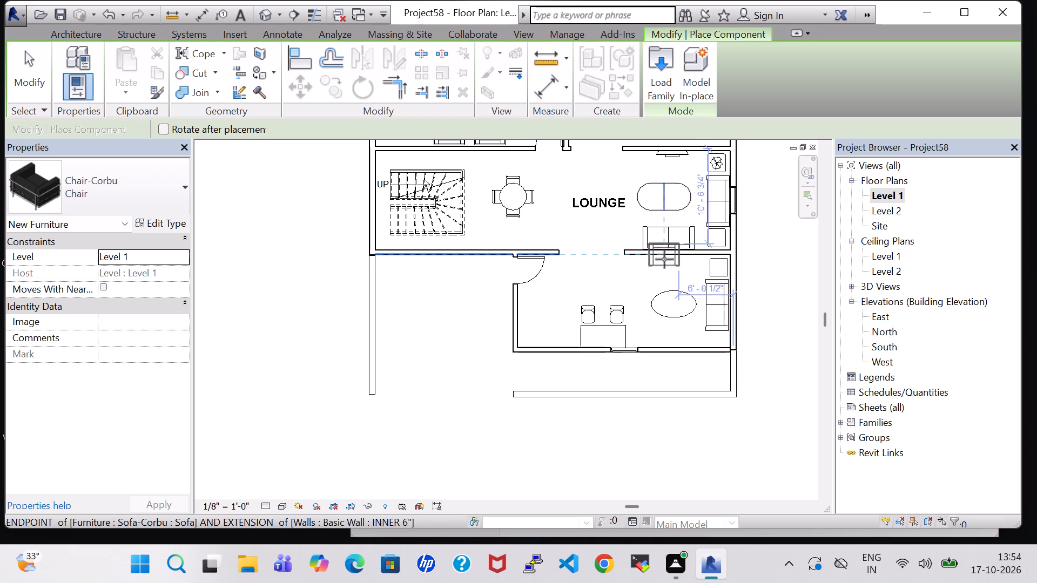
scroll(668, 261, "up", 6)
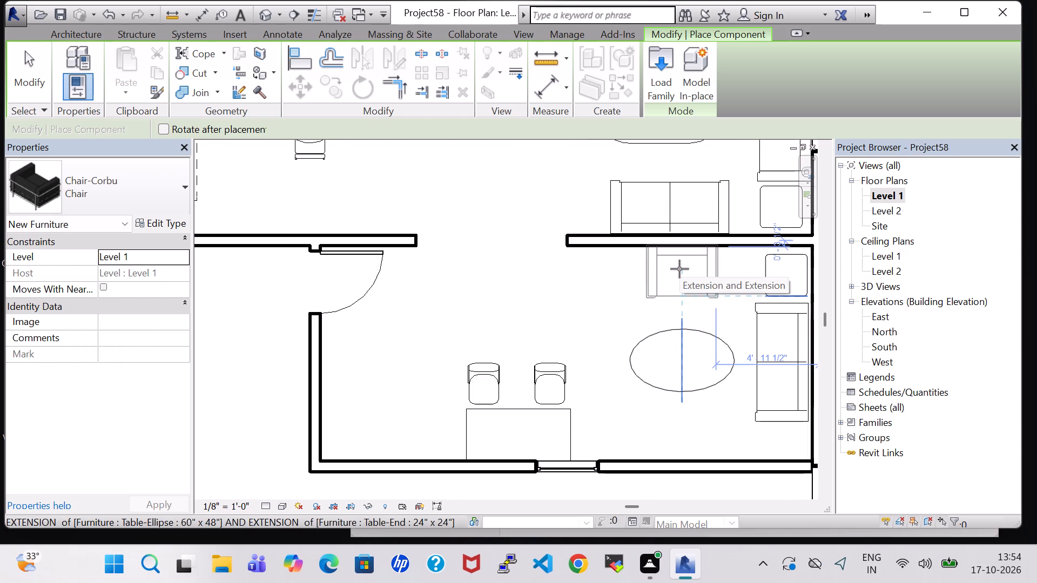
left_click(677, 282)
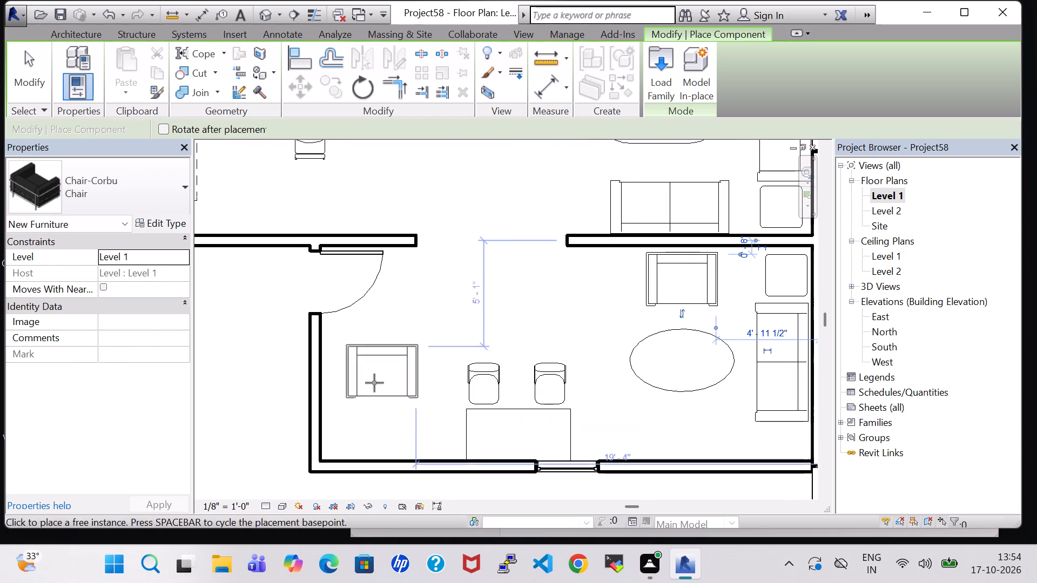
Place a second Chair-Corbu armchair, turned 90°, with its back against the room's west wall south of the door.
key("space")
left_click(352, 385)
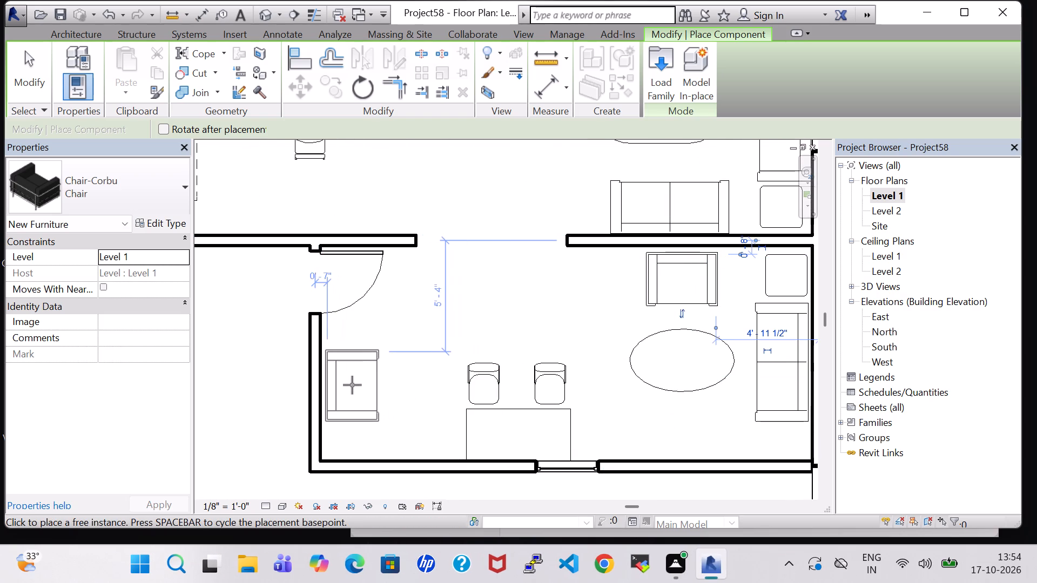
key("Escape")
key("Escape")
Nudge the armchair north of the elliptical table one increment closer to the north wall.
left_click(657, 291)
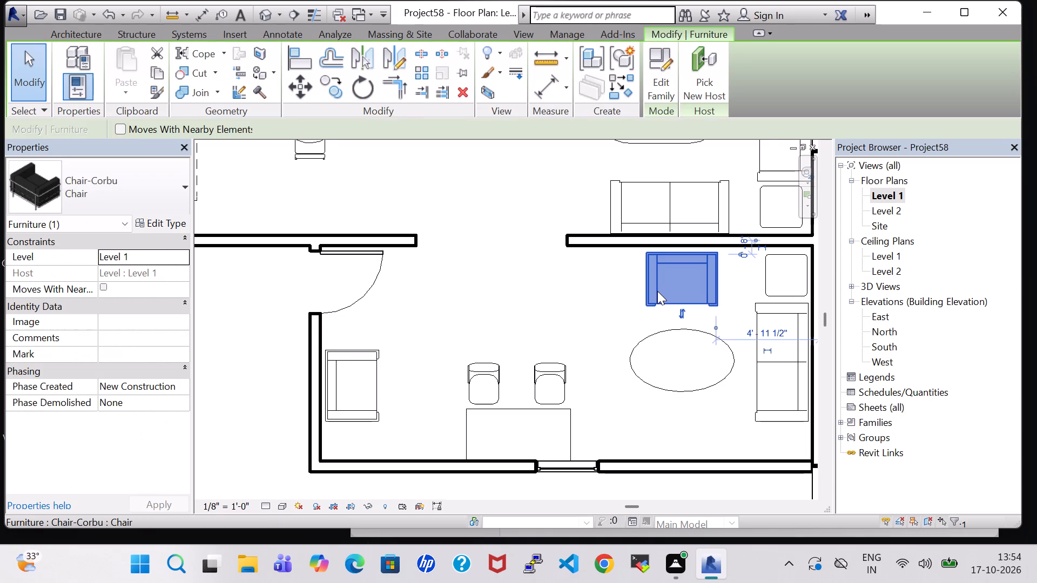
key("Up")
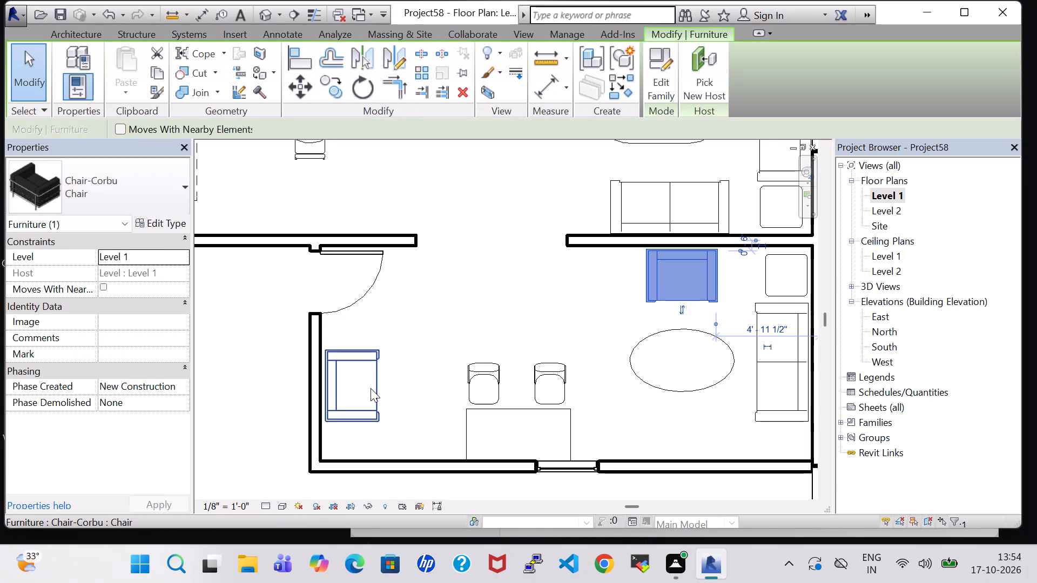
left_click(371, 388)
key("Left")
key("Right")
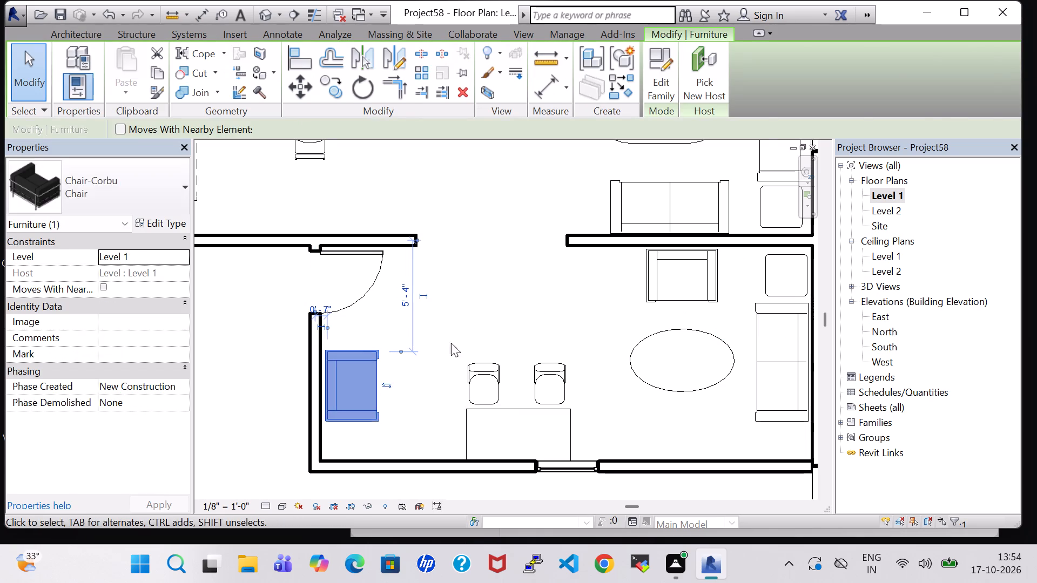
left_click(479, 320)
Load the Table-Coffee family from the Furniture library's Tables folder and place a 24" x 24" x 24" table in the room's southwest corner.
left_click(175, 80)
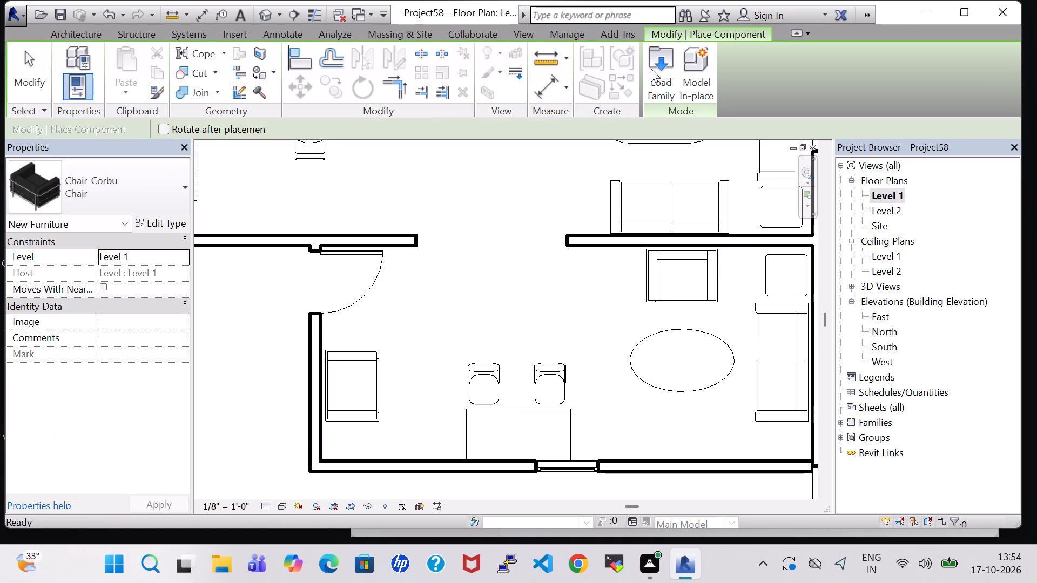
left_click(654, 69)
double_click(585, 360)
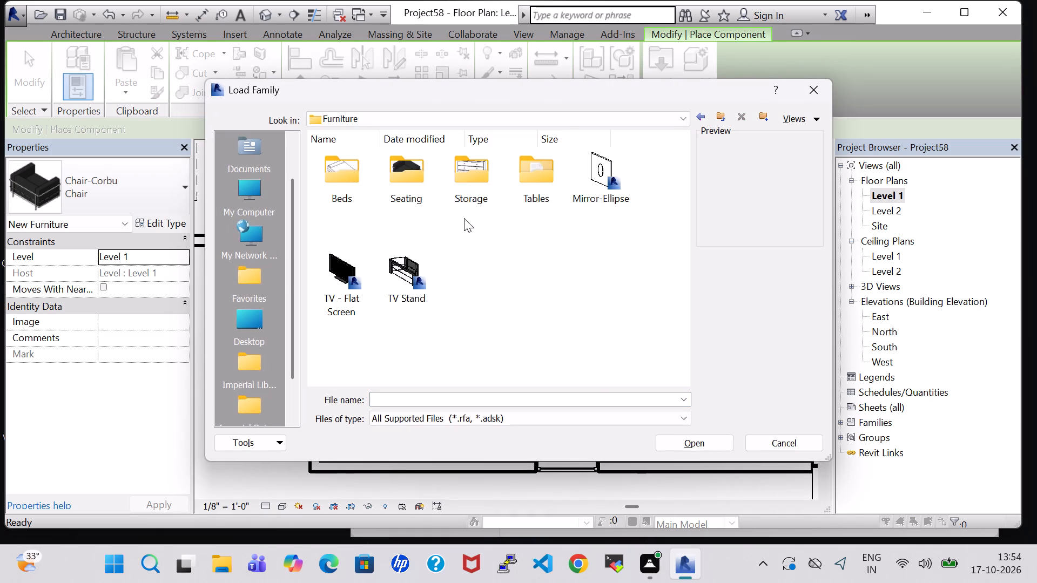
double_click(504, 181)
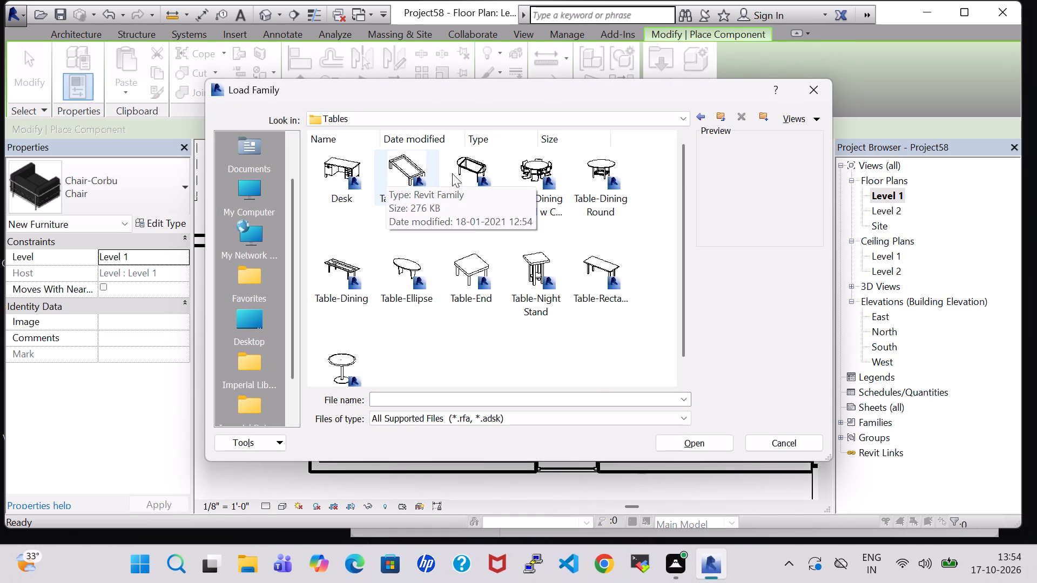
left_click(401, 172)
left_click(684, 438)
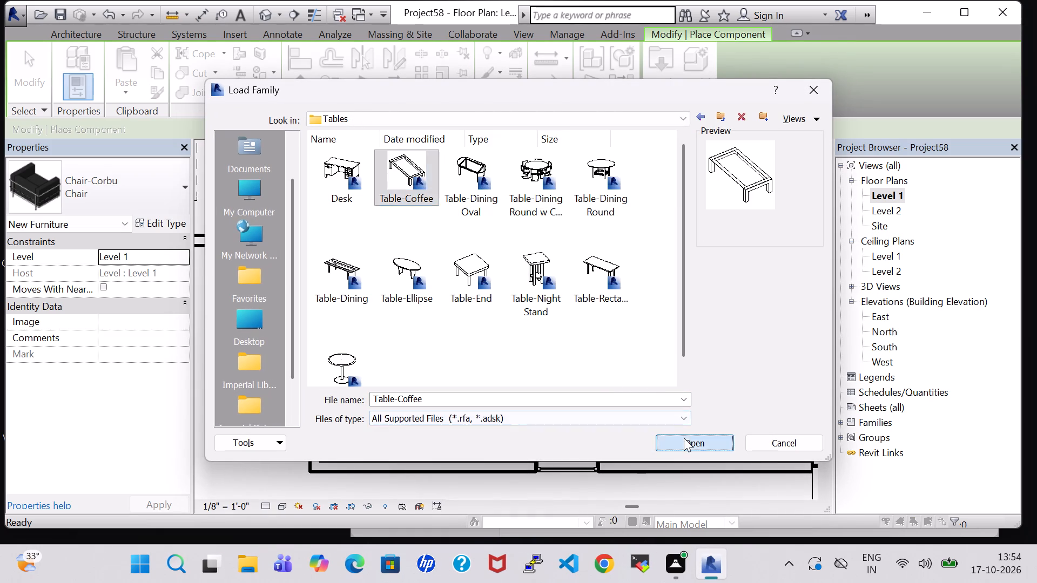
scroll(353, 440, "up", 2)
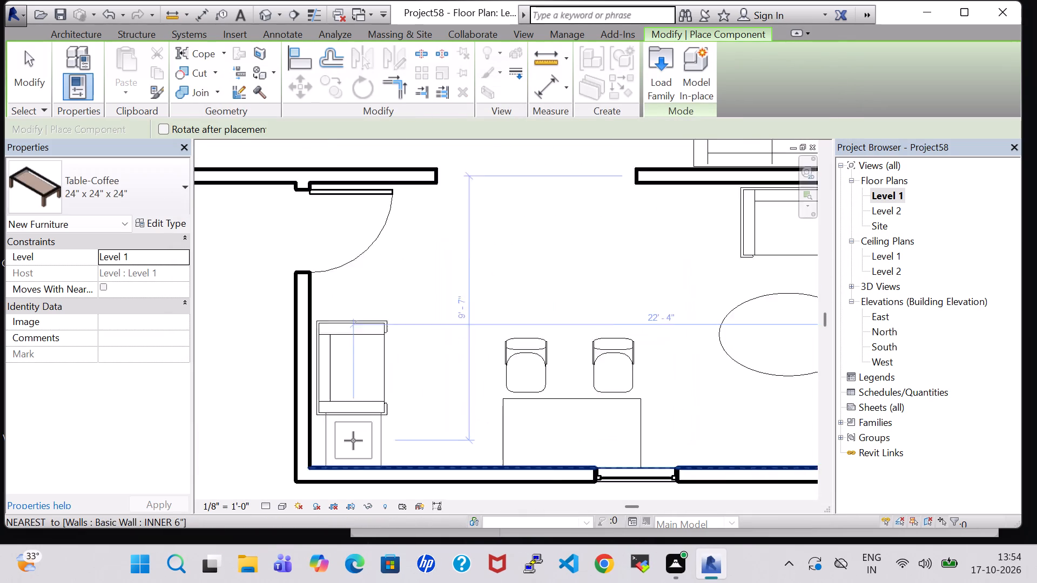
scroll(353, 440, "up", 5)
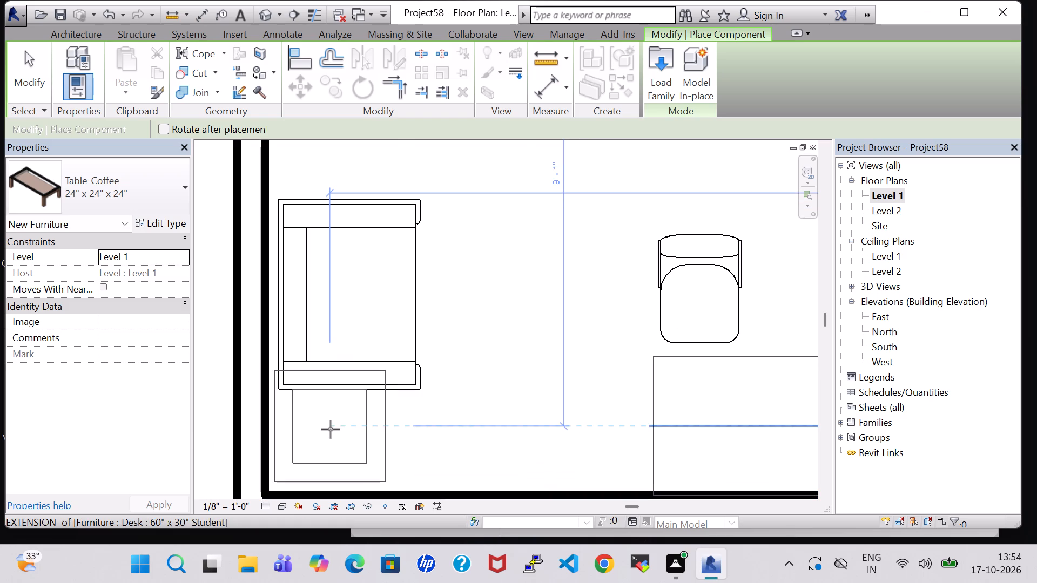
left_click(331, 430)
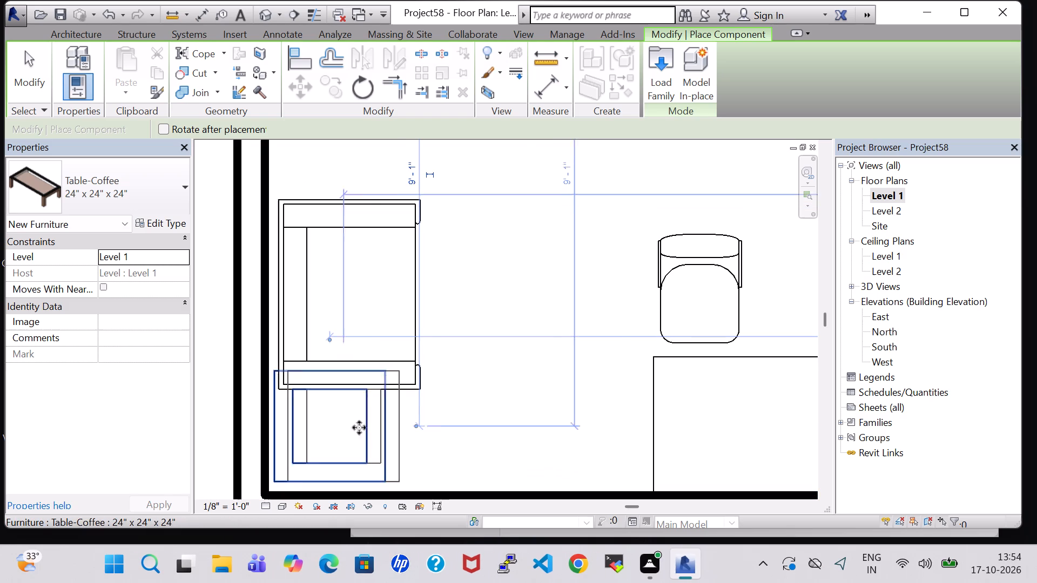
key("Escape")
key("Escape")
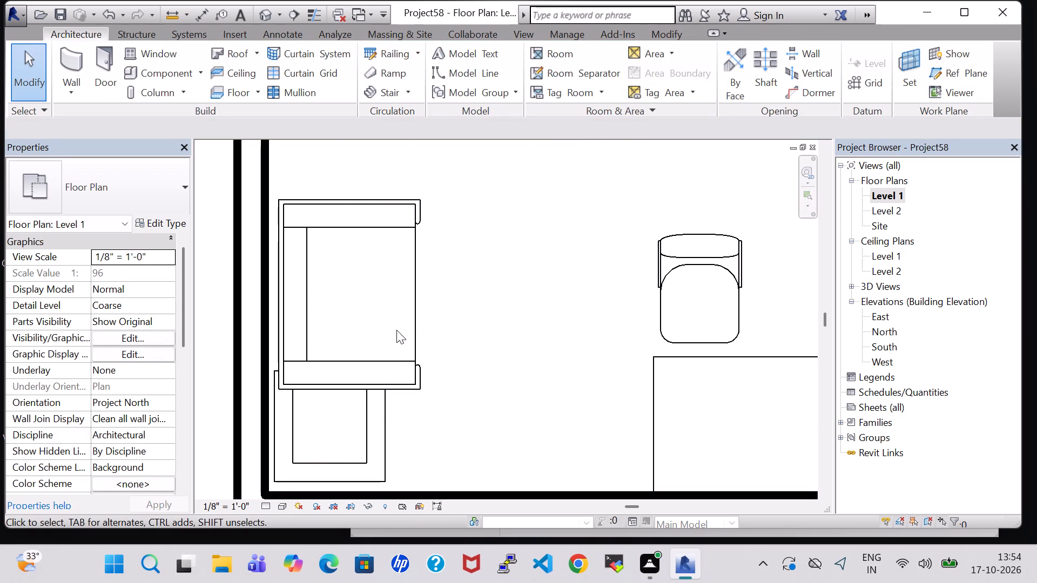
Nudge the west-wall armchair north until it clears the coffee table, and one increment closer to the west wall.
left_click(399, 357)
key("Up")
key("Up")
key("Up")
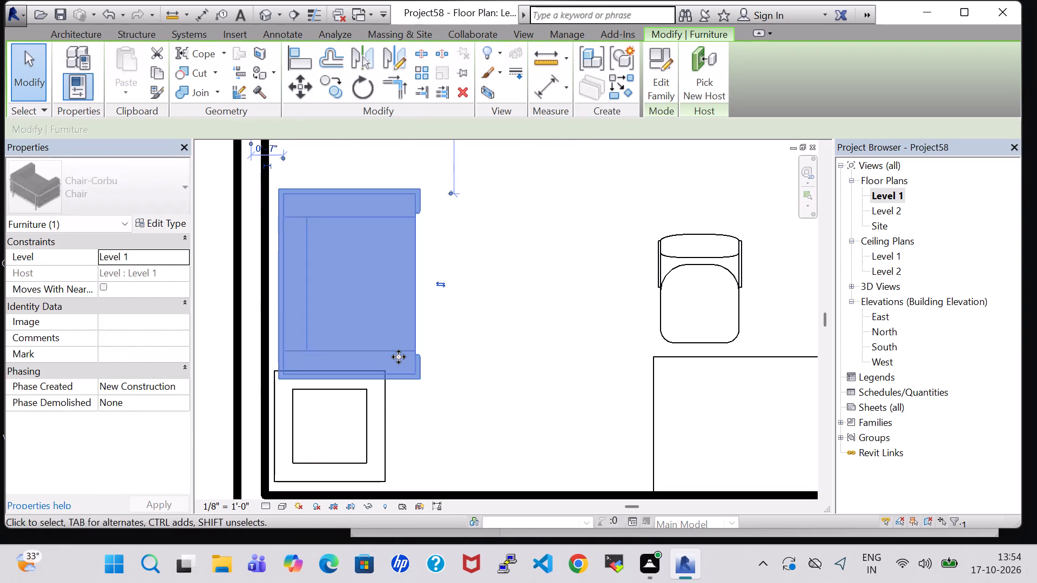
key("Up")
key("Up")
key("Up")
key("Up")
key("Up")
key("Up")
key("Up")
key("Up")
key("Up")
key("Up")
key("Up")
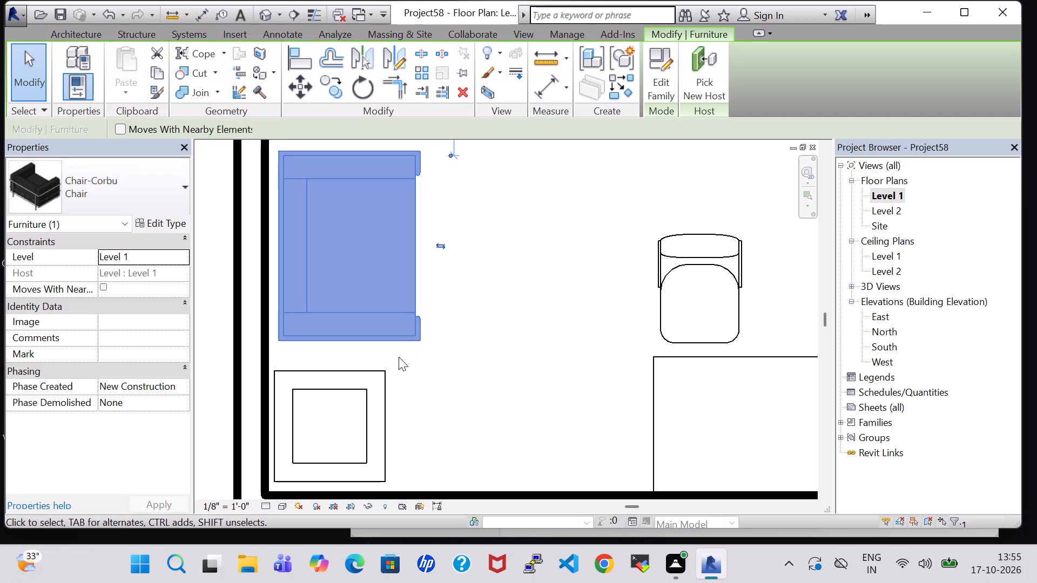
key("Left")
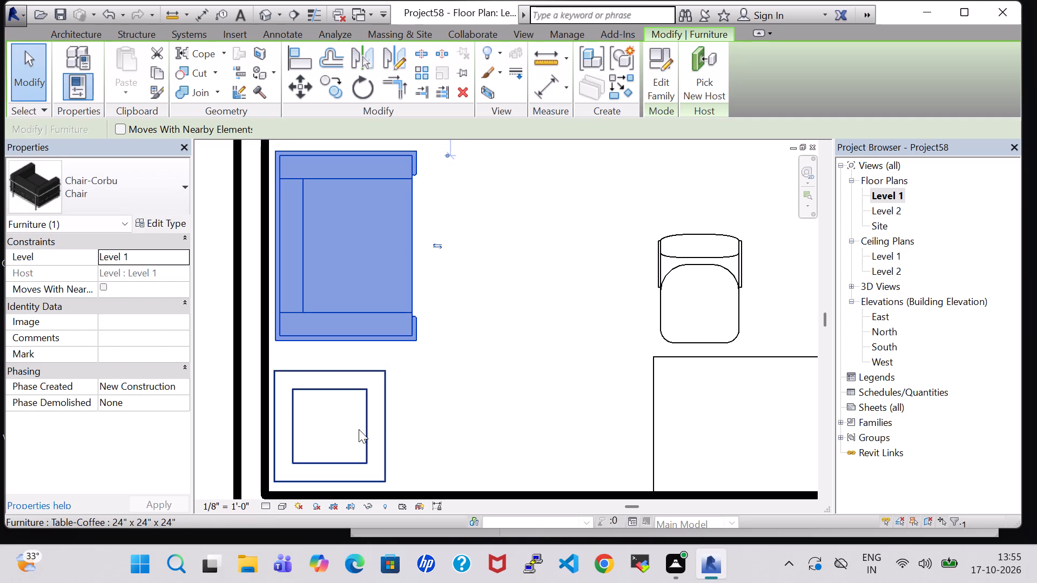
Nudge the coffee table in the southwest corner one increment east and one increment north.
left_click(359, 429)
key("Right")
key("Up")
left_click(501, 410)
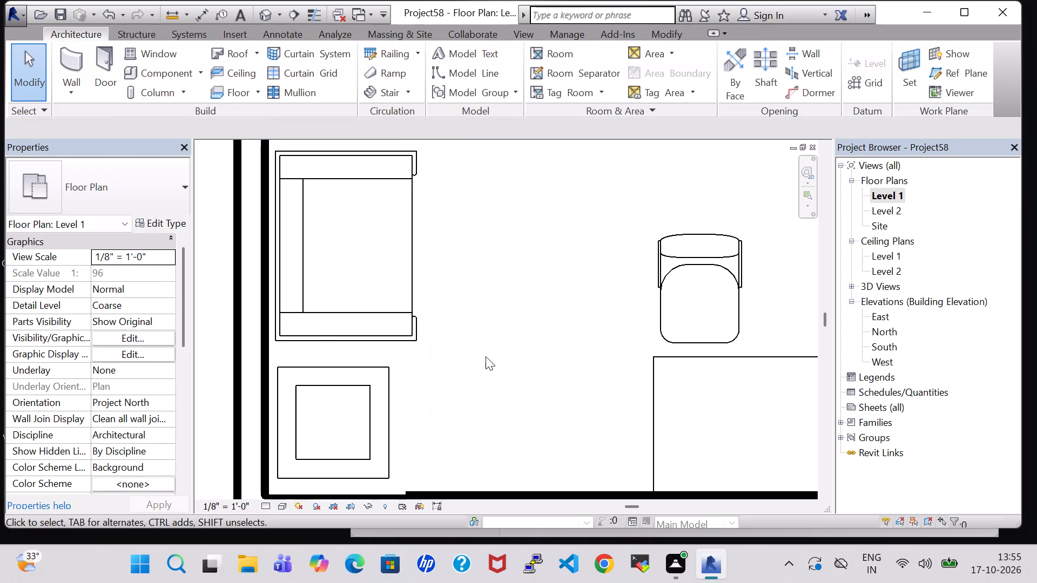
Examine the furnished room south of the lounge in 3D, including the type properties of the corner coffee table.
left_click(269, 15)
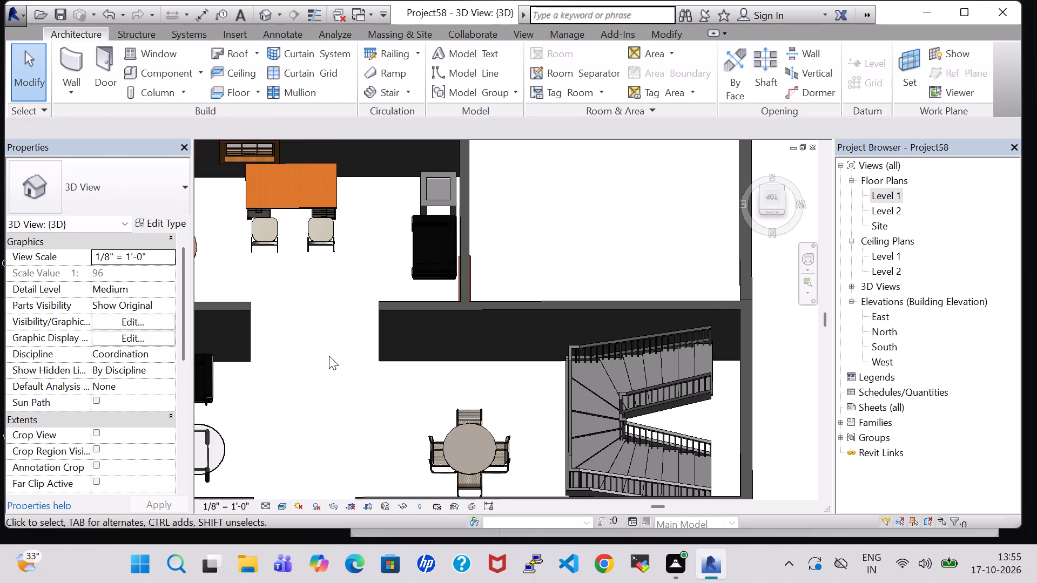
middle_click_drag(317, 406, 240, 371, "shift")
scroll(317, 406, "up", 1, "shift")
middle_click_drag(240, 371, 535, 438)
scroll(240, 371, "up", 1)
middle_click_drag(463, 433, 540, 419)
middle_click_drag(604, 381, 662, 309, "shift")
scroll(662, 313, "up", 1, "shift")
middle_click_drag(661, 296, 720, 294)
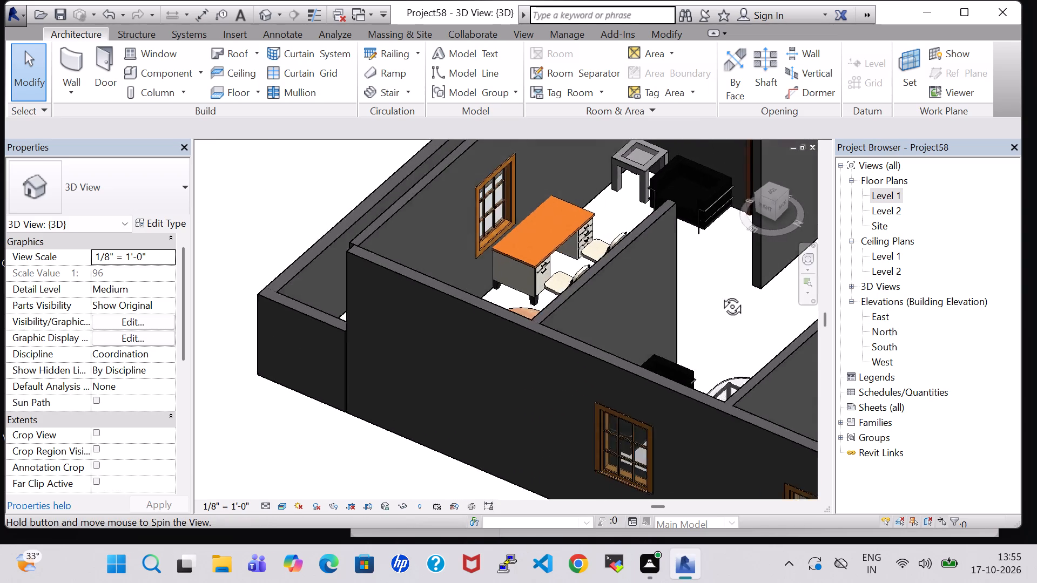
middle_click_drag(720, 294, 728, 293)
left_click(609, 171)
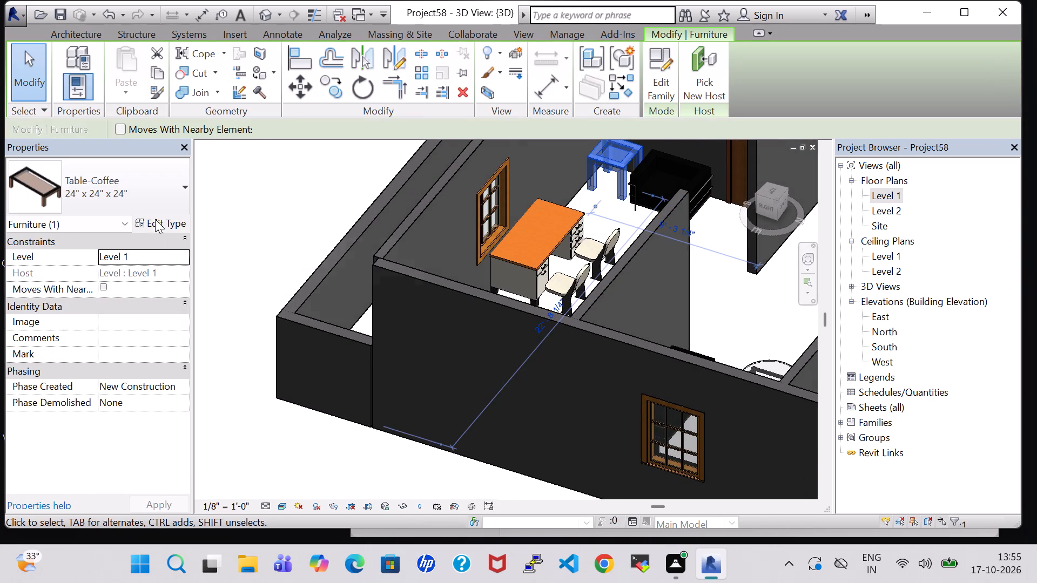
left_click(155, 219)
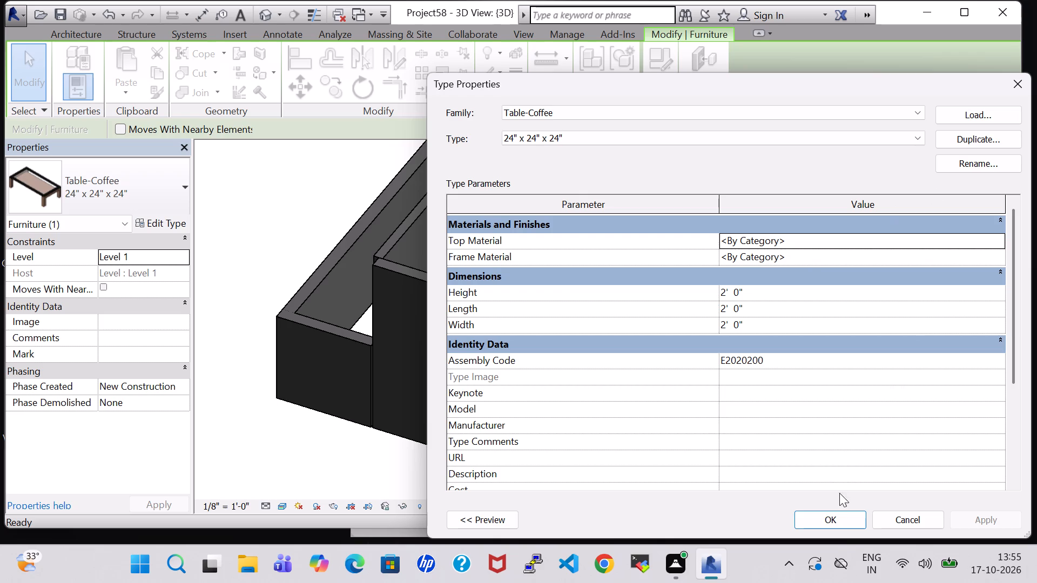
left_click(839, 526)
left_click(713, 288)
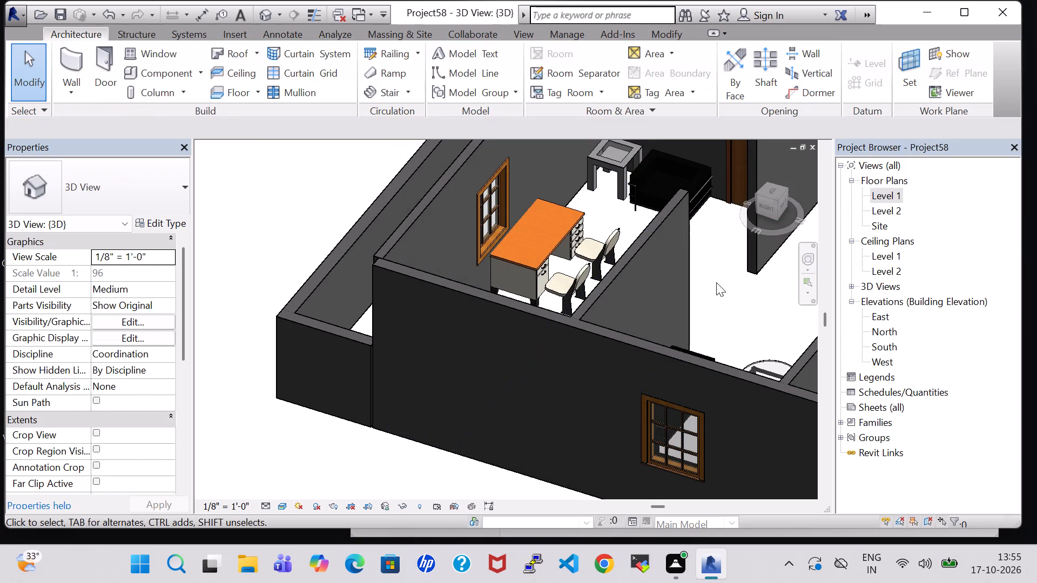
middle_click_drag(726, 269, 583, 350, "shift")
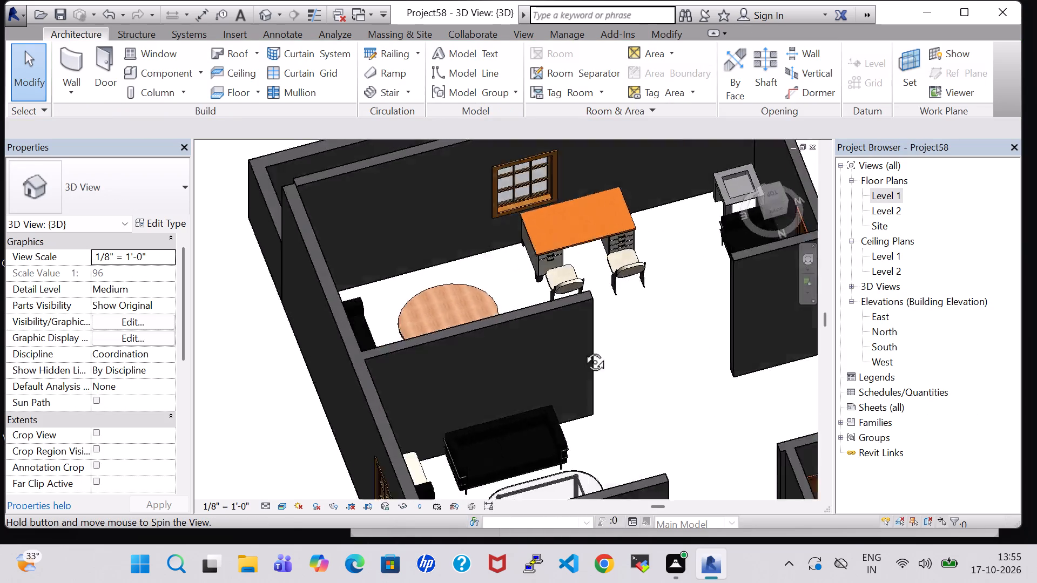
middle_click_drag(583, 350, 419, 229, "shift")
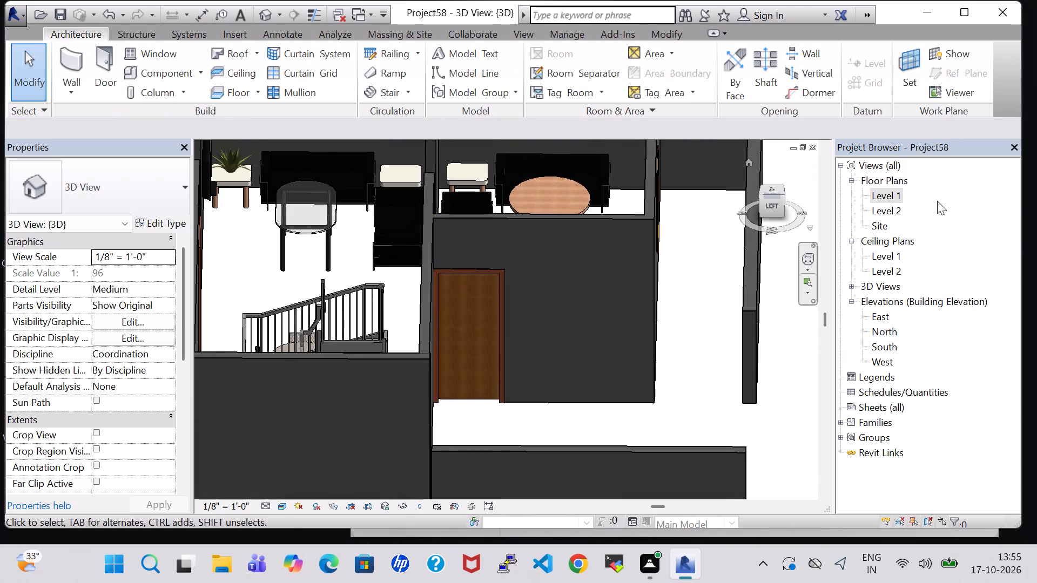
On the Level 1 plan, place a Single-Flush 36" x 84" door in the lounge's south wall, about 12'-9" from the west wall, swinging into the lounge.
double_click(887, 198)
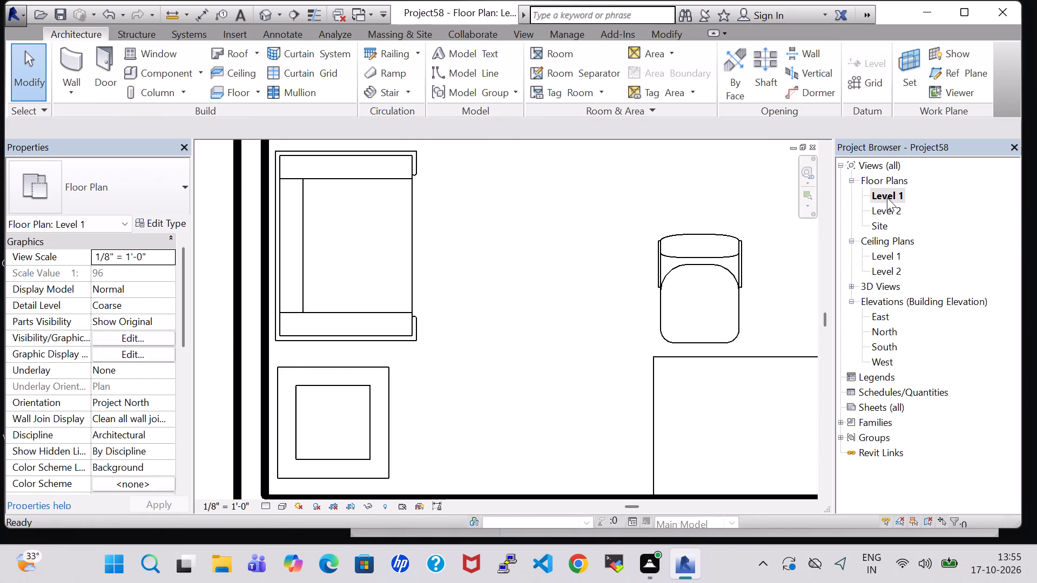
scroll(887, 198, "down", 3)
scroll(717, 178, "down", 3)
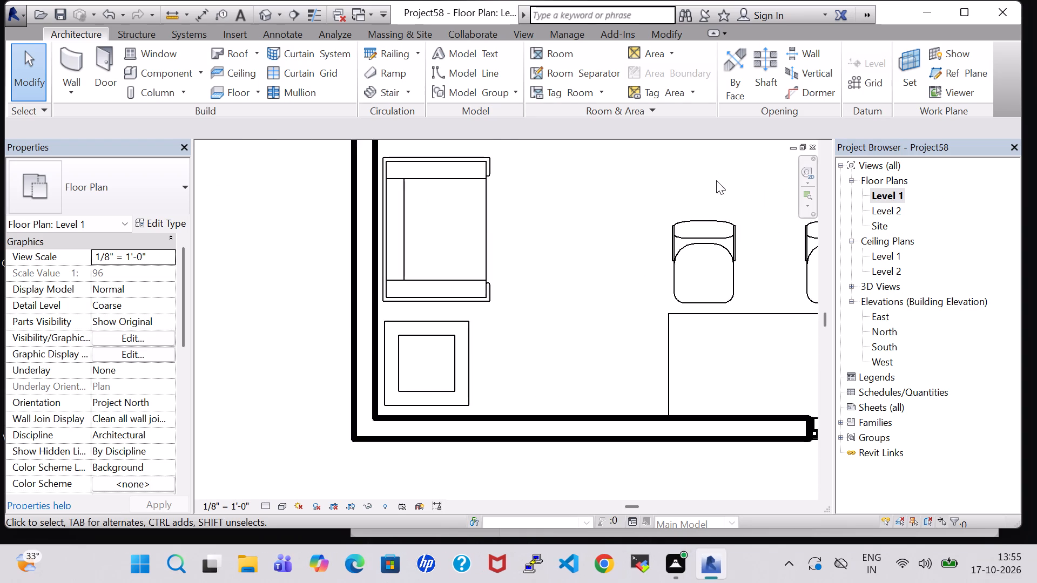
scroll(716, 180, "down", 4)
middle_click_drag(684, 372, 399, 327)
middle_click_drag(584, 298, 607, 386)
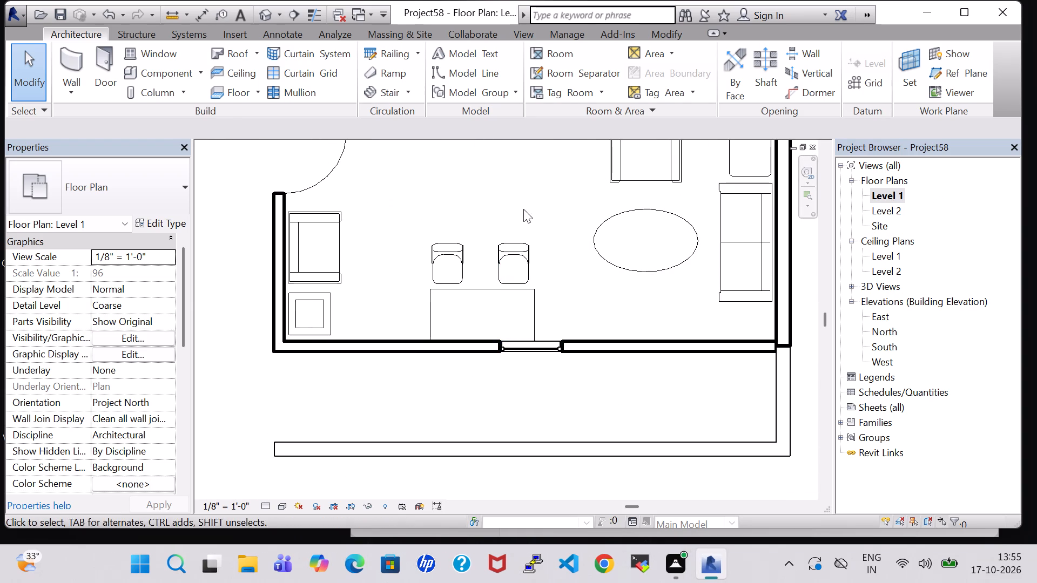
middle_click_drag(523, 207, 560, 411)
scroll(544, 386, "down", 2)
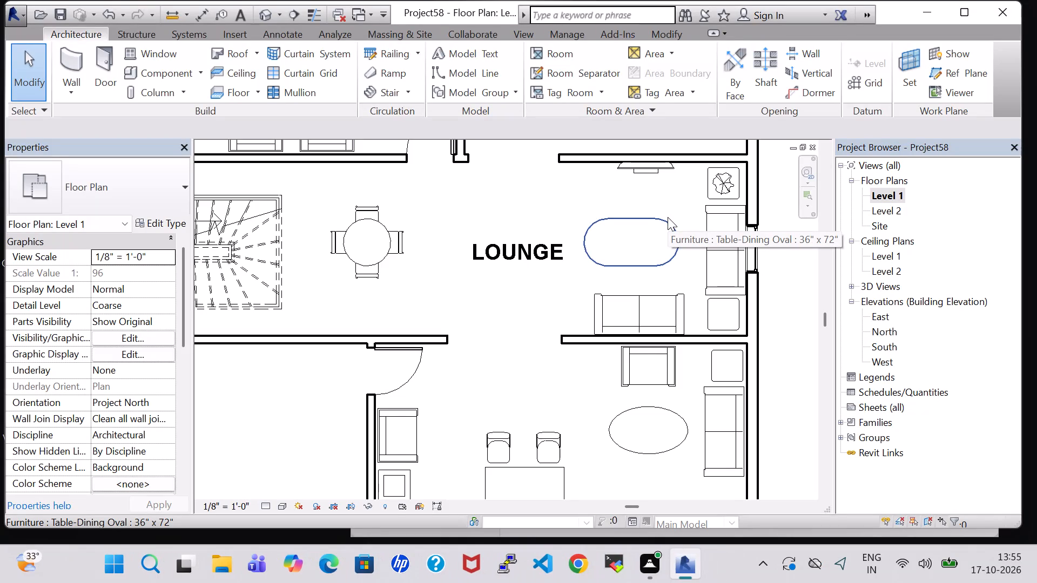
scroll(500, 345, "down", 2)
middle_click_drag(500, 347, 497, 268)
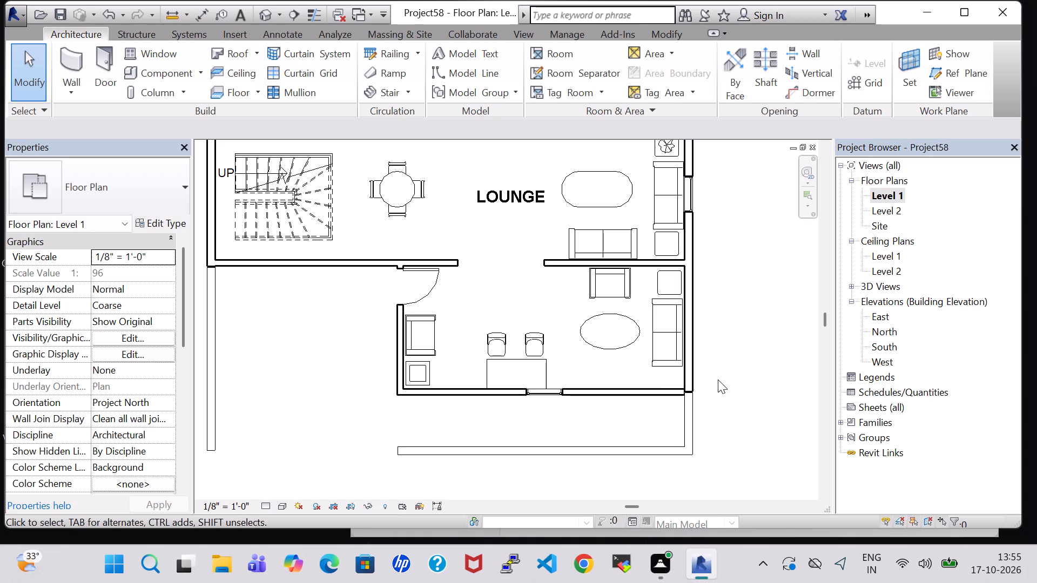
middle_click_drag(332, 364, 509, 371)
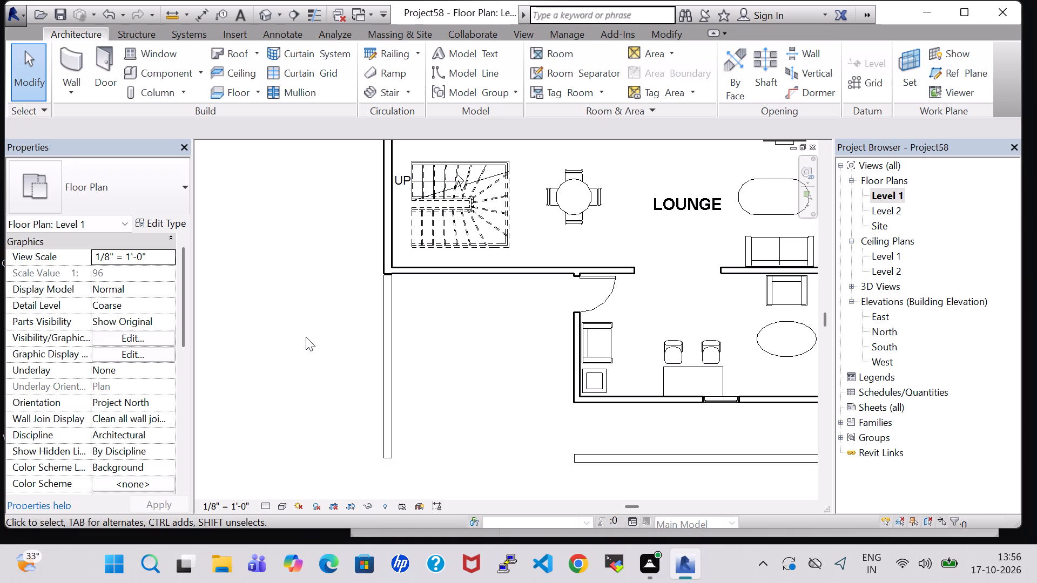
left_click(106, 60)
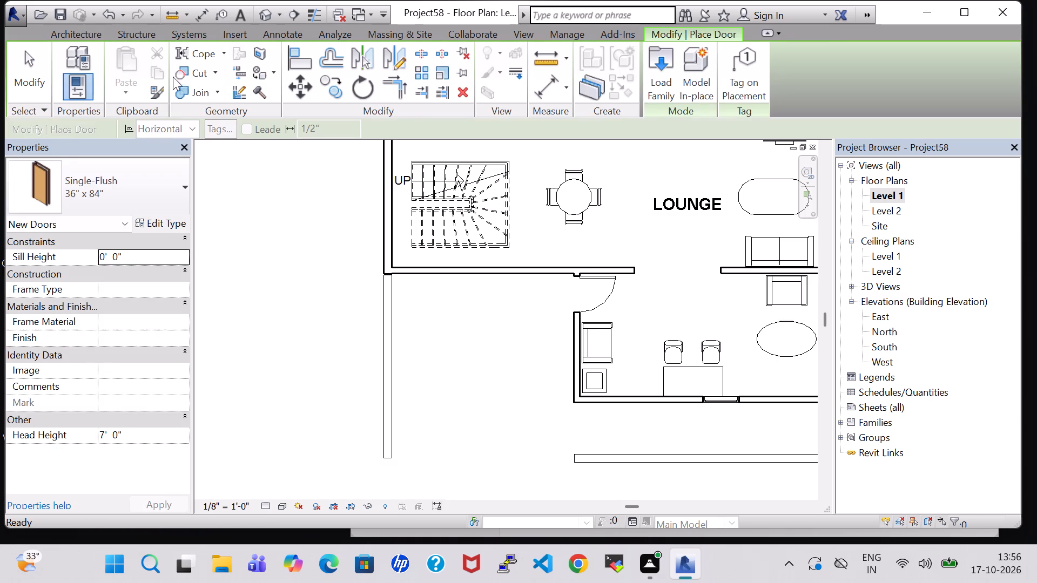
left_click(540, 268)
scroll(541, 291, "down", 6)
key("Escape")
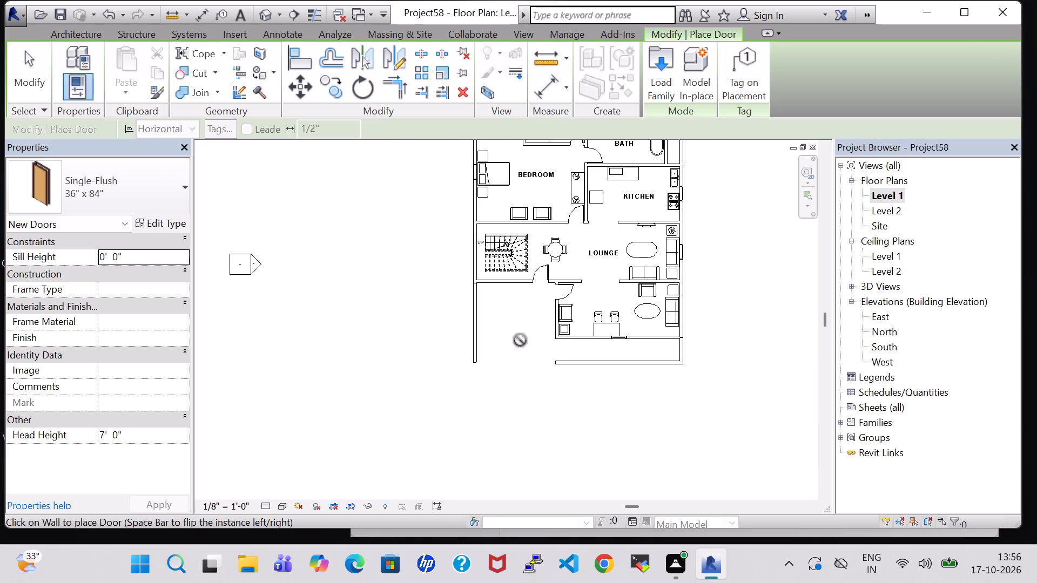
key("Escape")
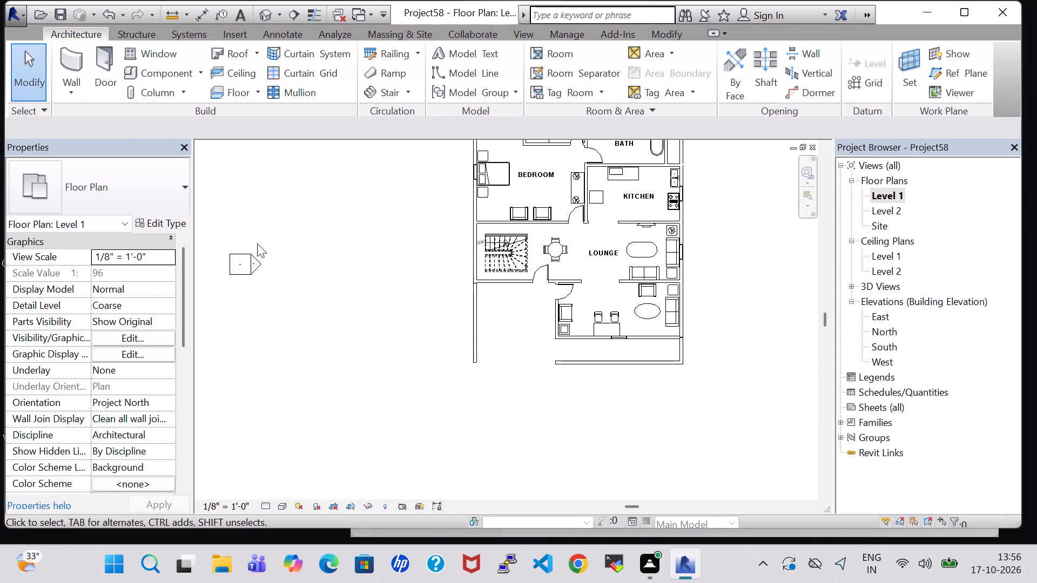
Place a tagged room in the furnished space south of the lounge and name it DRAWING.
scroll(281, 260, "down", 1)
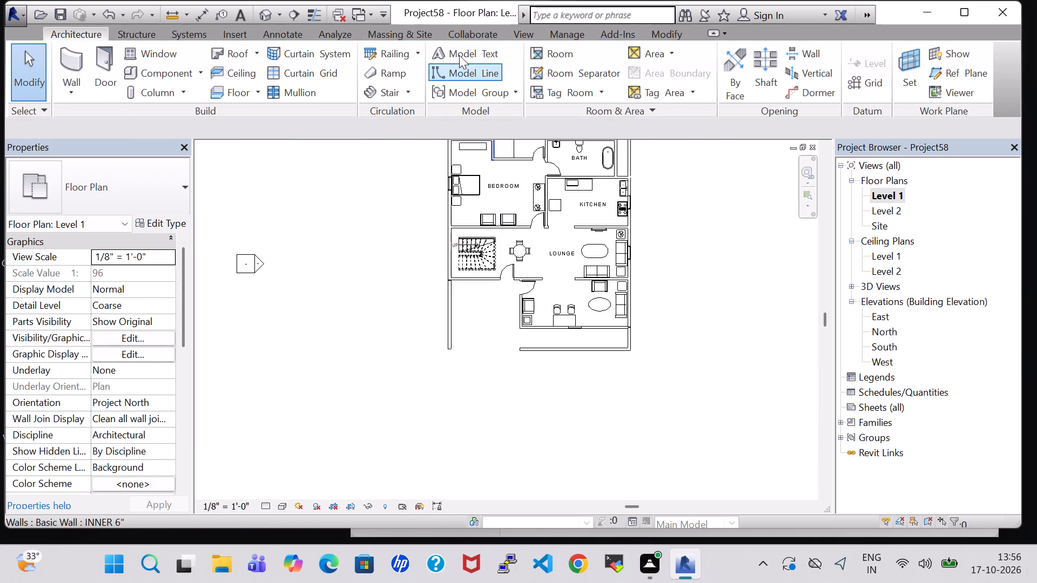
left_click(558, 59)
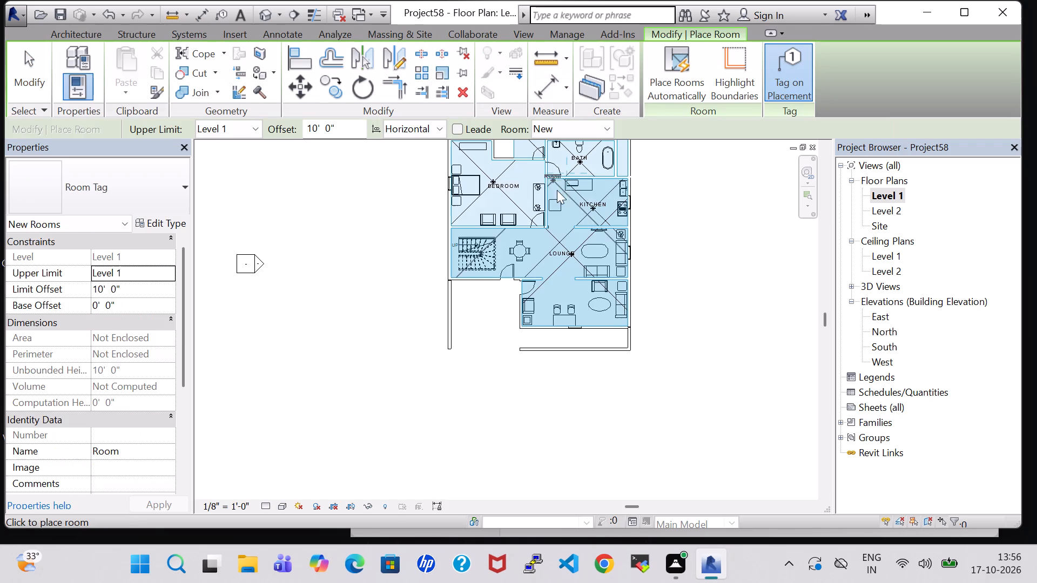
left_click(583, 304)
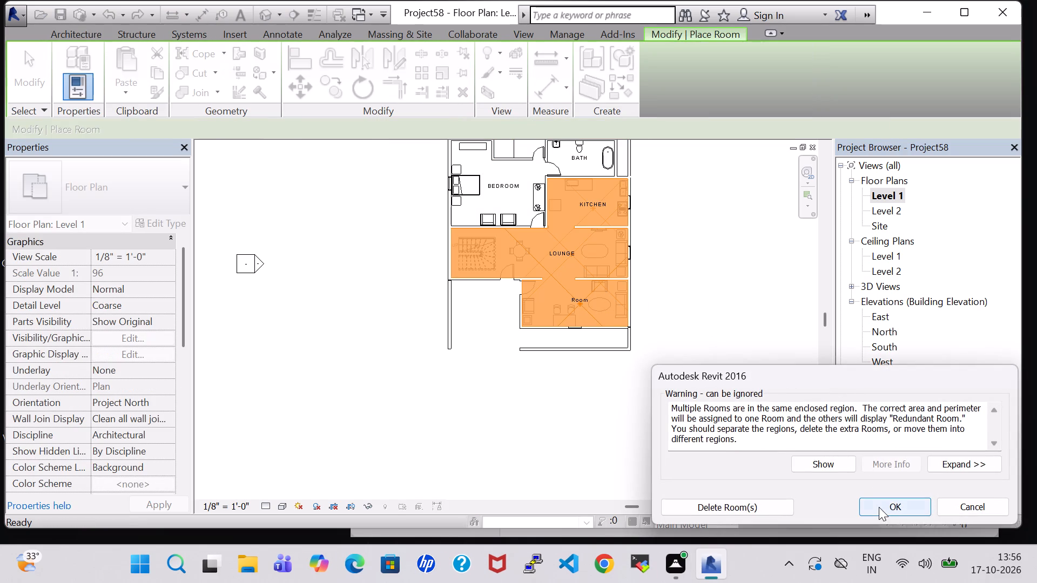
left_click(879, 507)
key("Escape")
key("Escape")
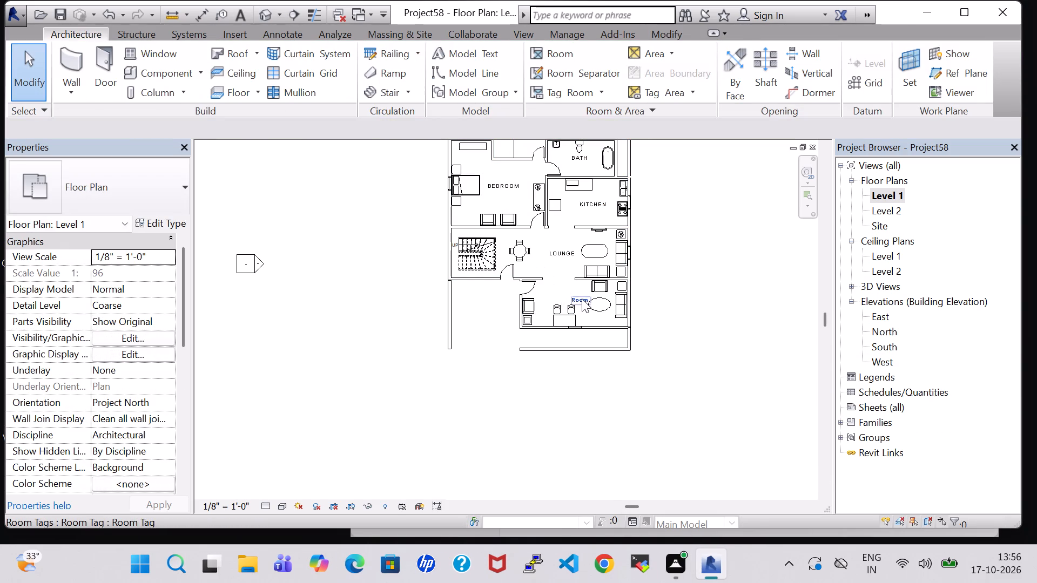
double_click(582, 299)
key("BackSpace")
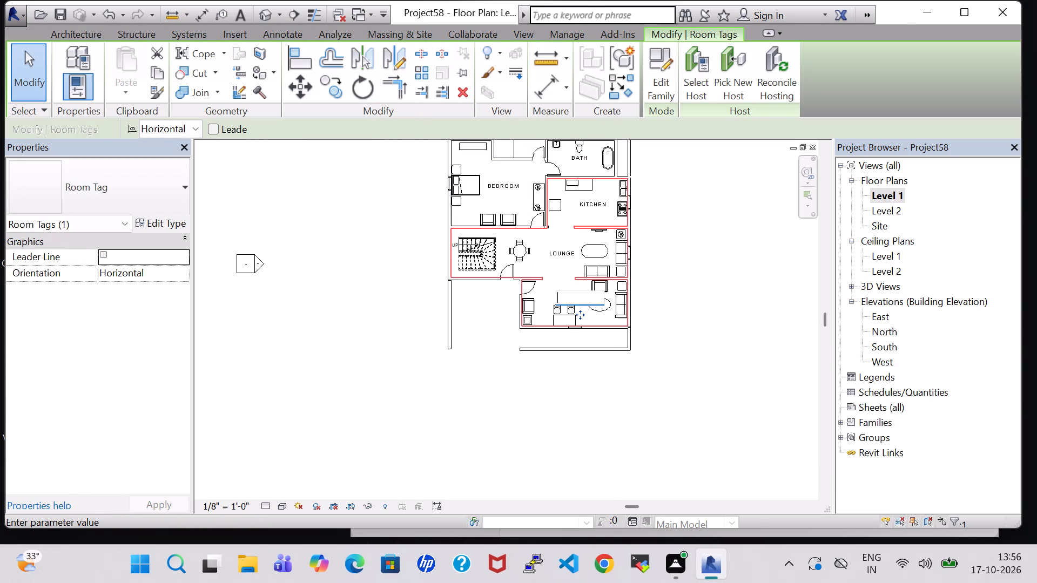
type("DRAWING")
key("Return")
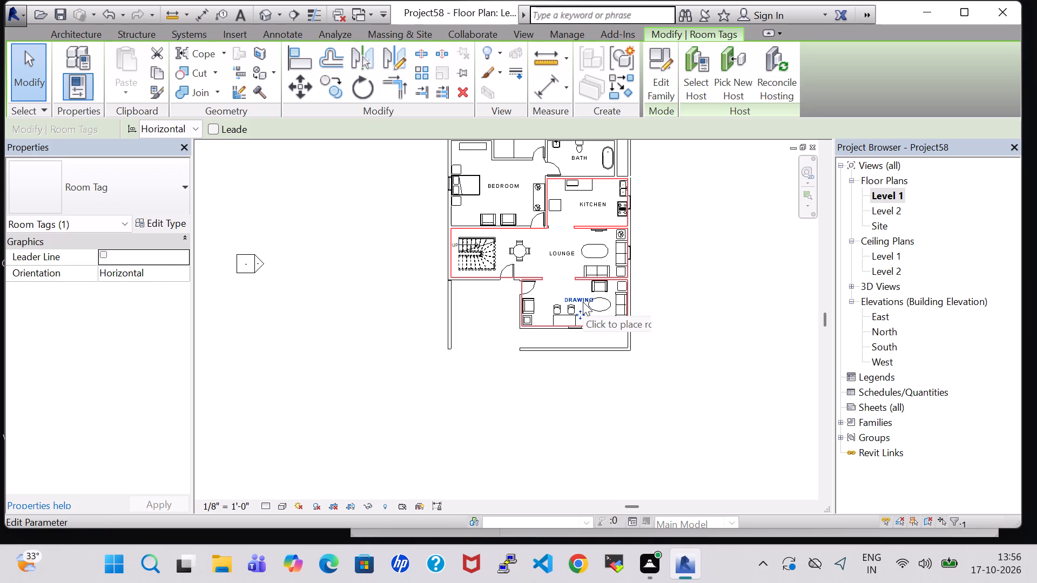
Nudge the DRAWING room tag two increments west and one increment north.
key("Left")
key("Left")
key("Up")
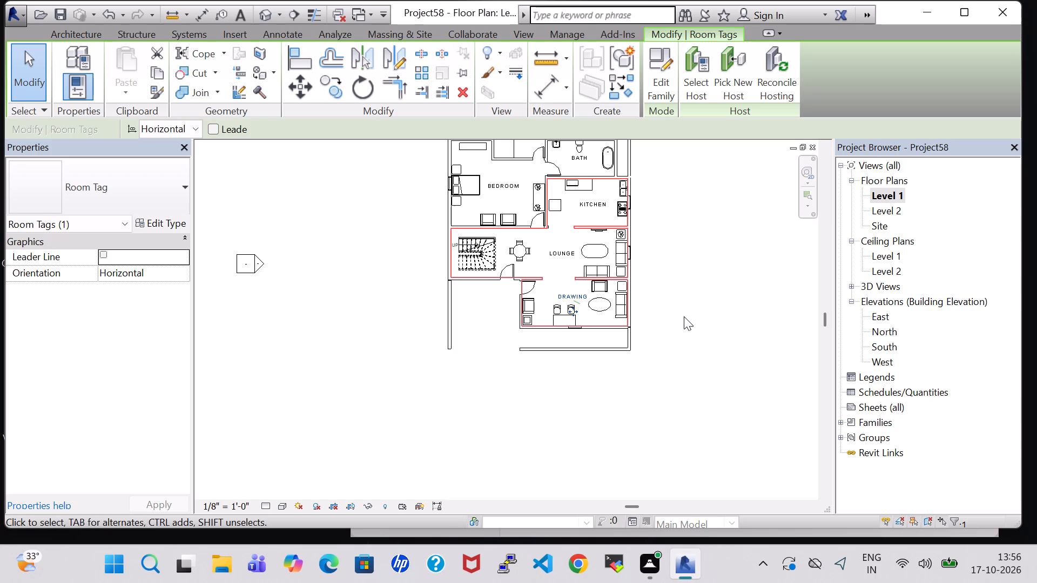
left_click(684, 316)
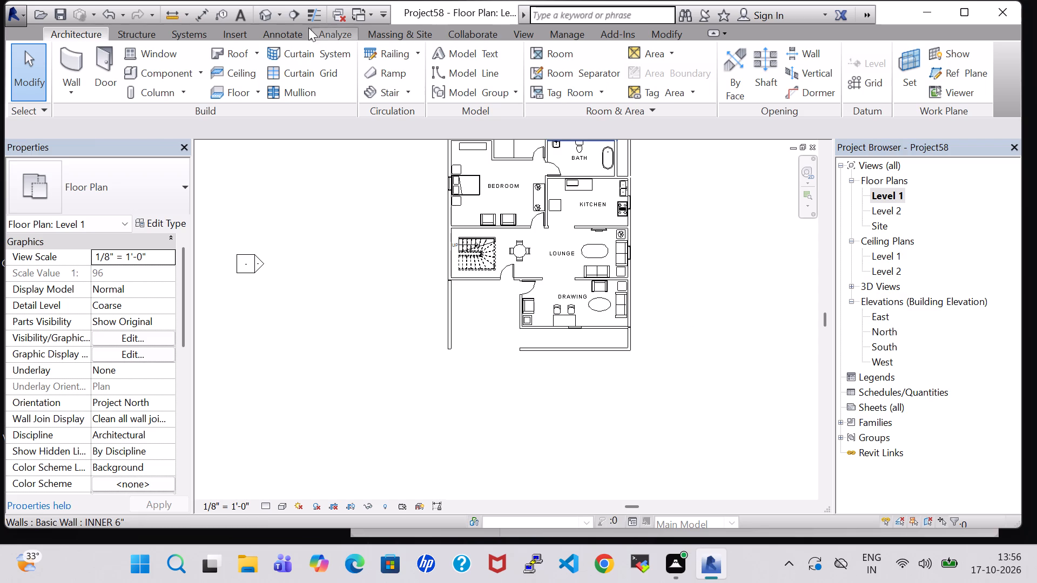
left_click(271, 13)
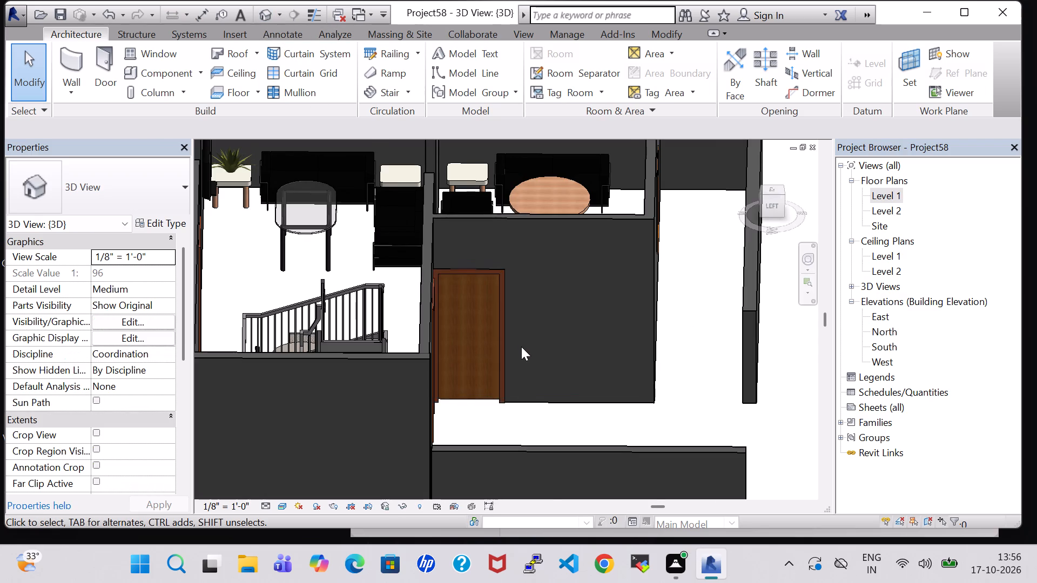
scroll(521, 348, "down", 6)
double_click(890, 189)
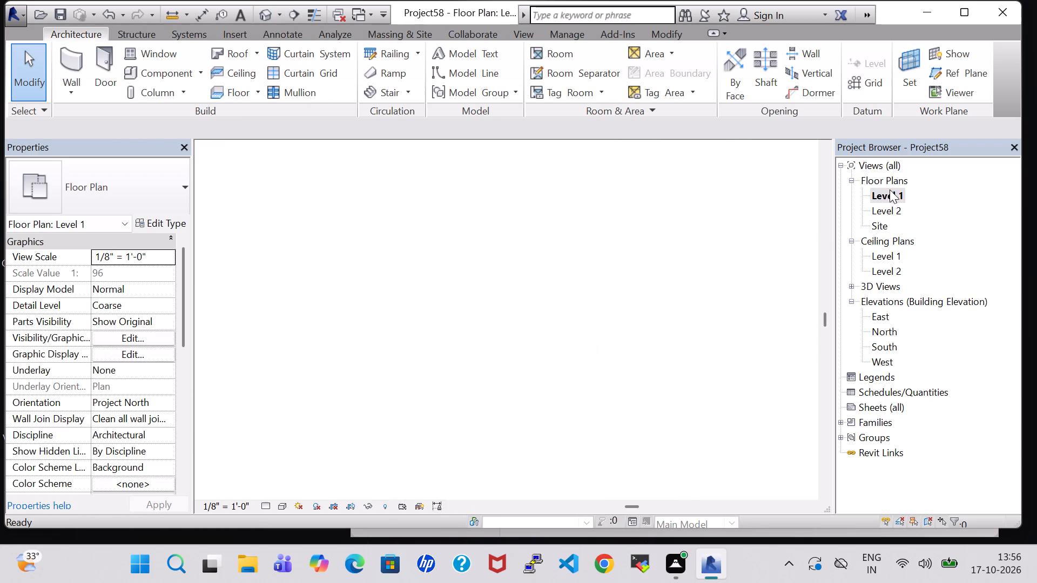
On the Level 1 plan, start a Generic - 12" floor and sketch its boundary along the outer north and east walls to the DRAWING room's south wall.
middle_click_drag(700, 219, 703, 306)
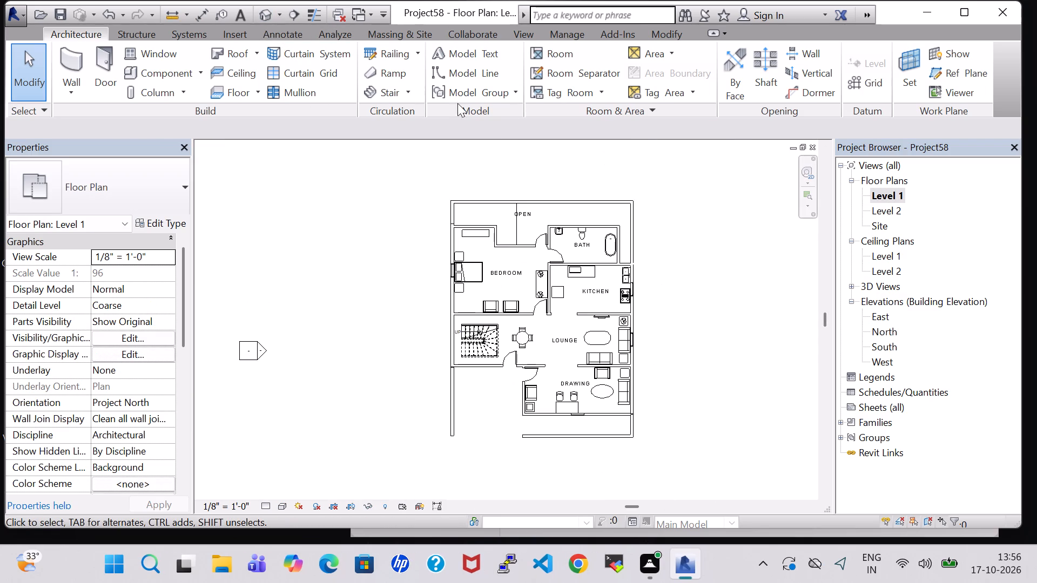
left_click(221, 91)
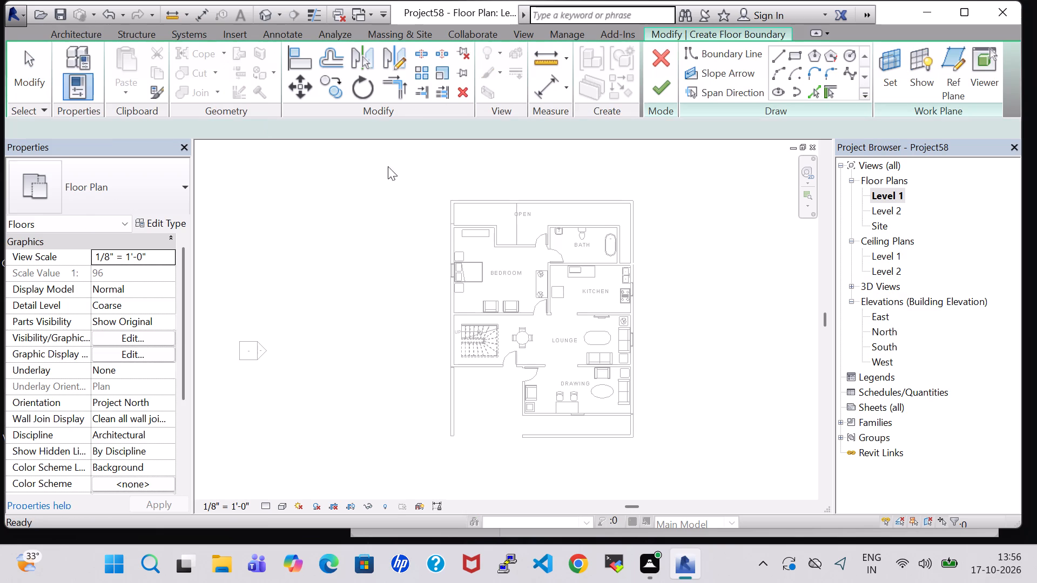
left_click(784, 59)
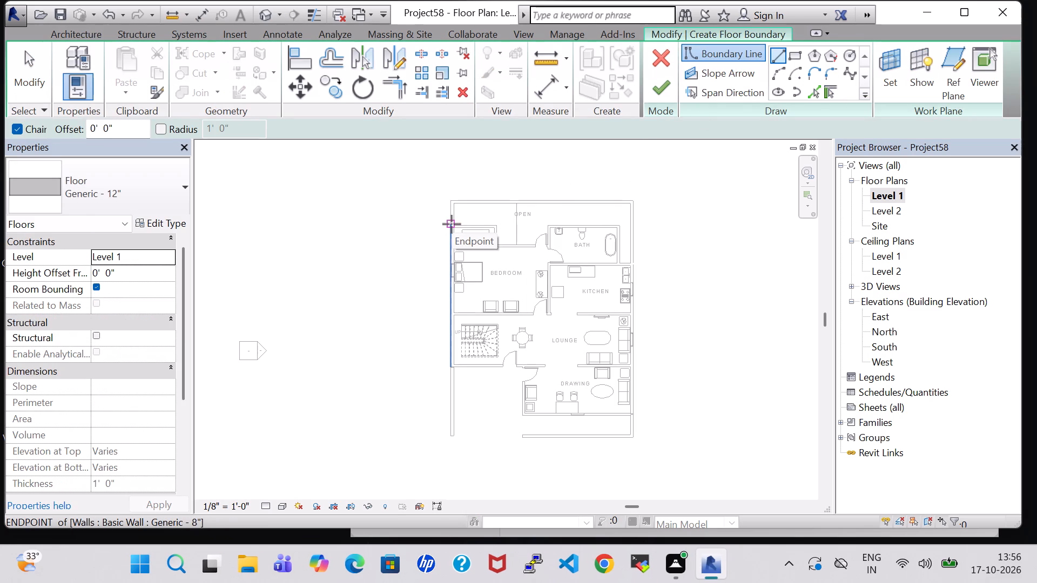
scroll(452, 204, "up", 3)
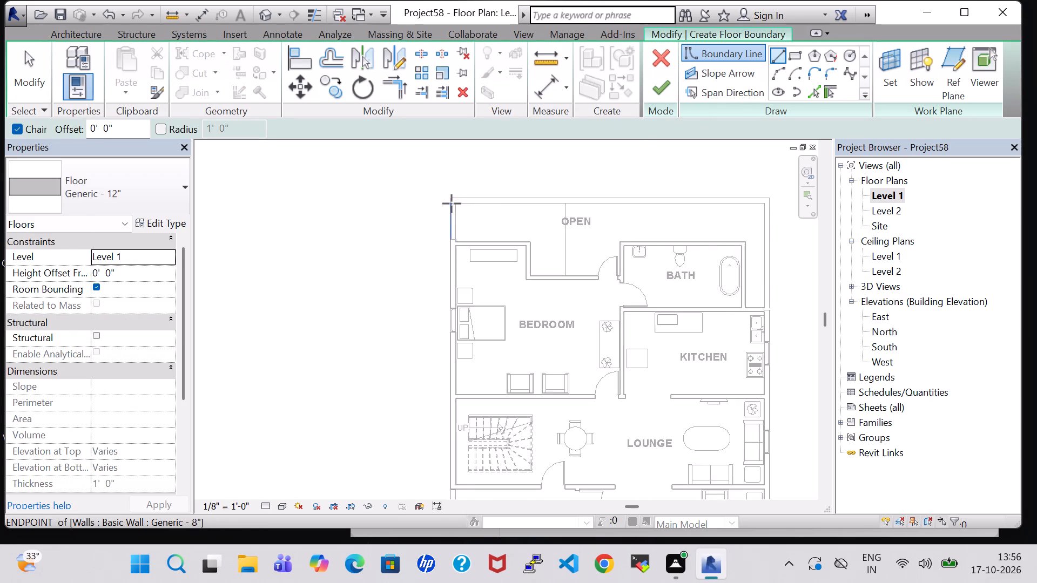
scroll(452, 204, "up", 3)
left_click(452, 198)
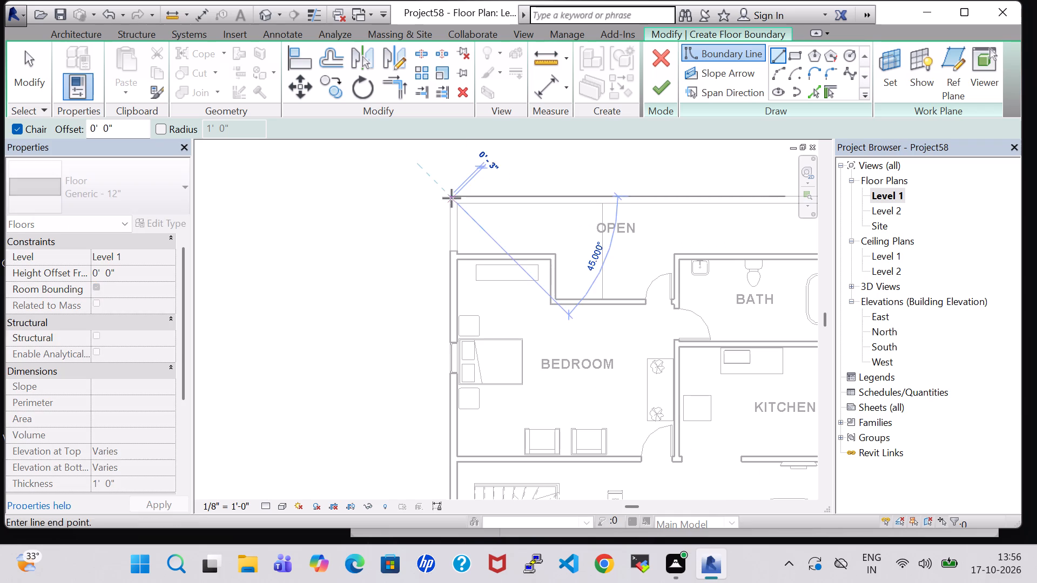
middle_click_drag(692, 201, 281, 161)
left_click(463, 158)
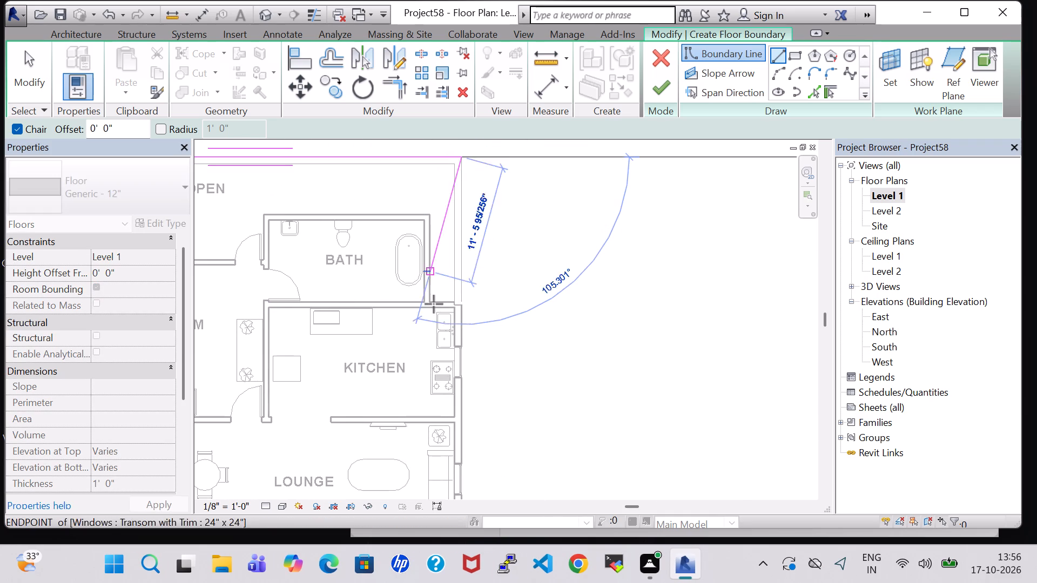
middle_click_drag(462, 367, 520, 200)
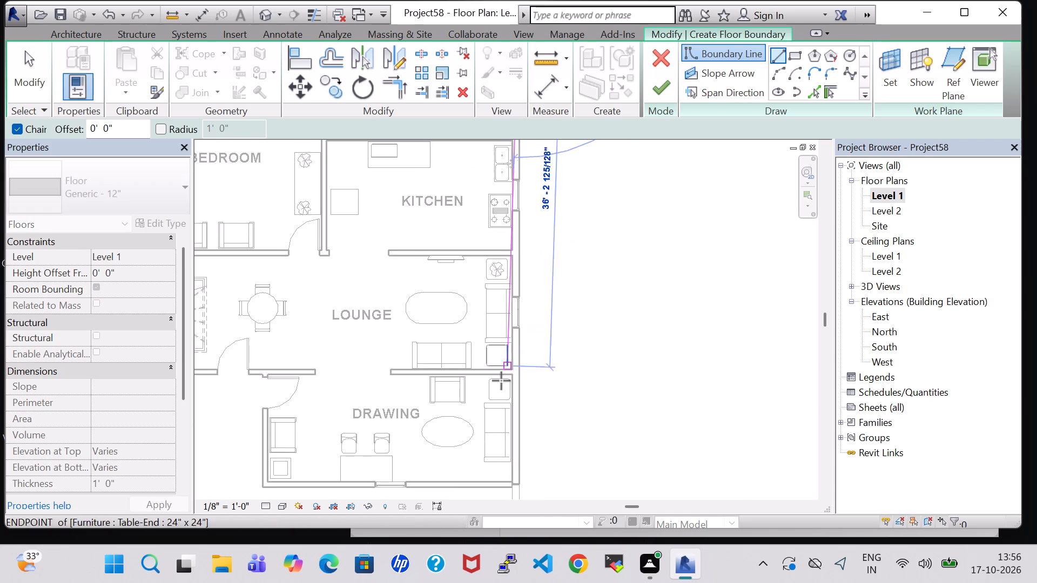
middle_click_drag(522, 488, 524, 347)
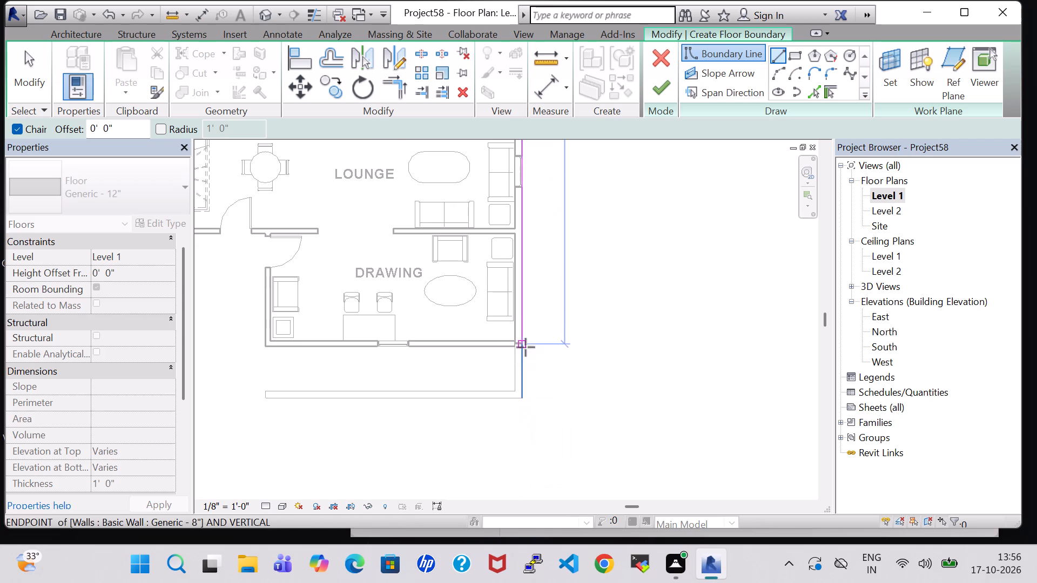
scroll(527, 352, "up", 5)
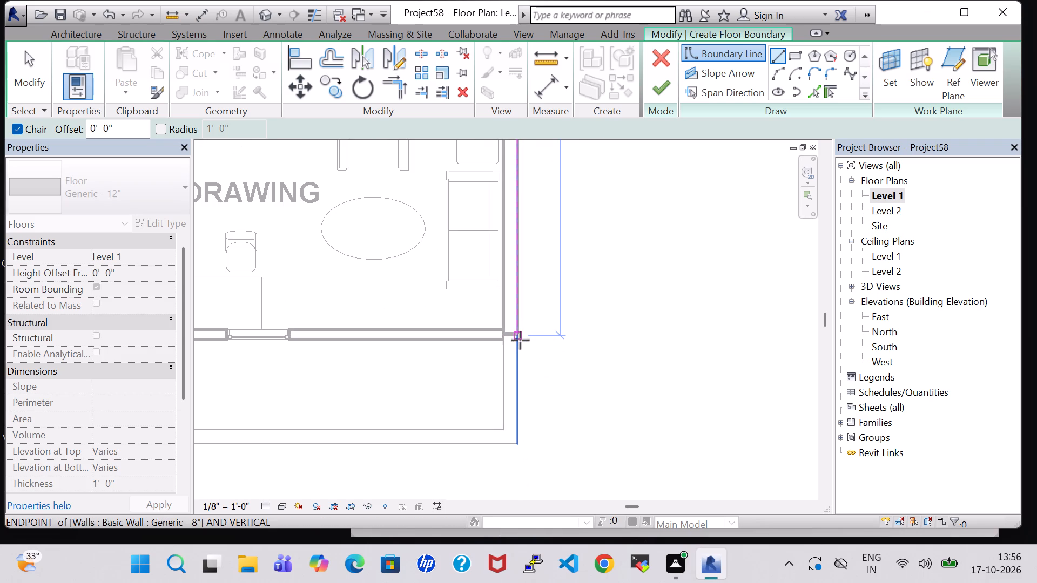
left_click(517, 342)
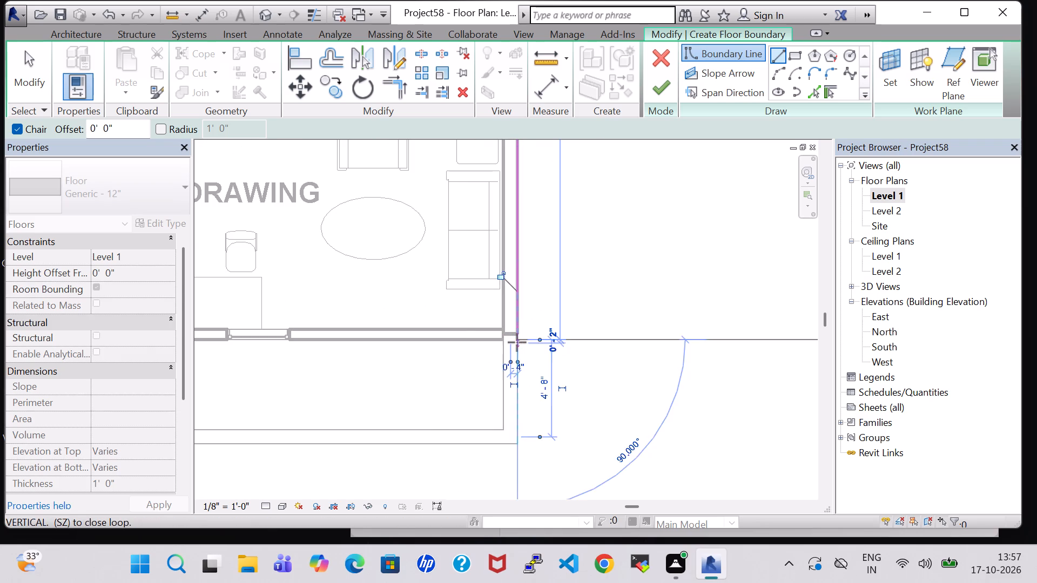
Continue the floor boundary along the outer south and west faces of the DRAWING room, then beneath the lounge's south wall to the outer west wall.
middle_click_drag(436, 336, 676, 341)
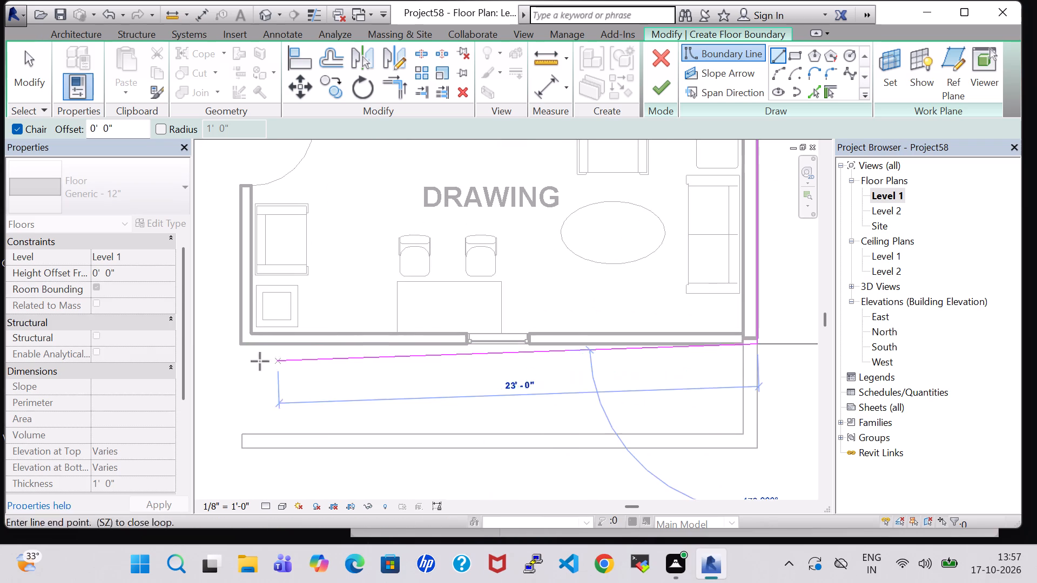
left_click(241, 345)
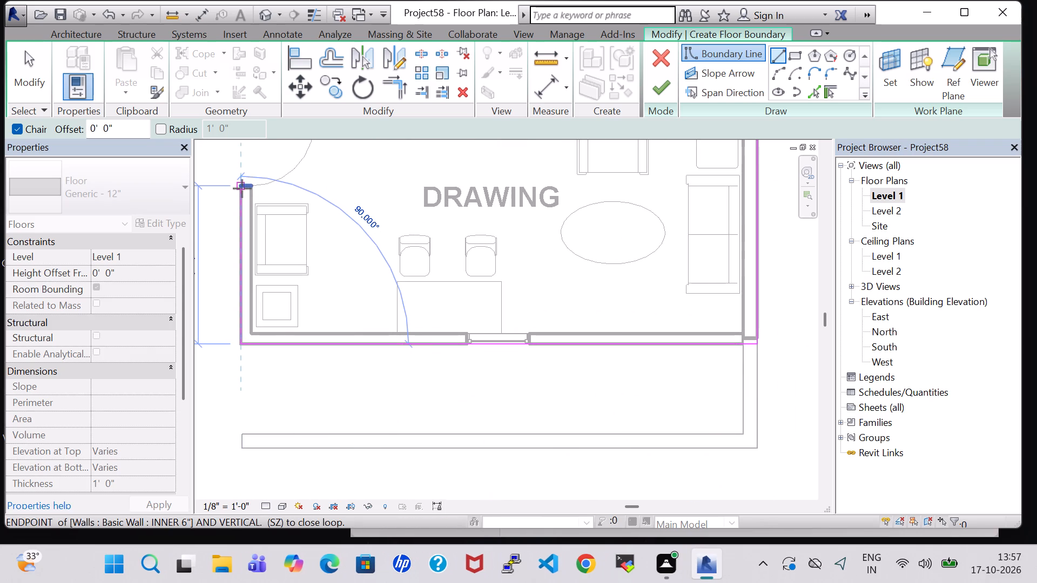
middle_click_drag(239, 188, 634, 323)
scroll(634, 323, "up", 1)
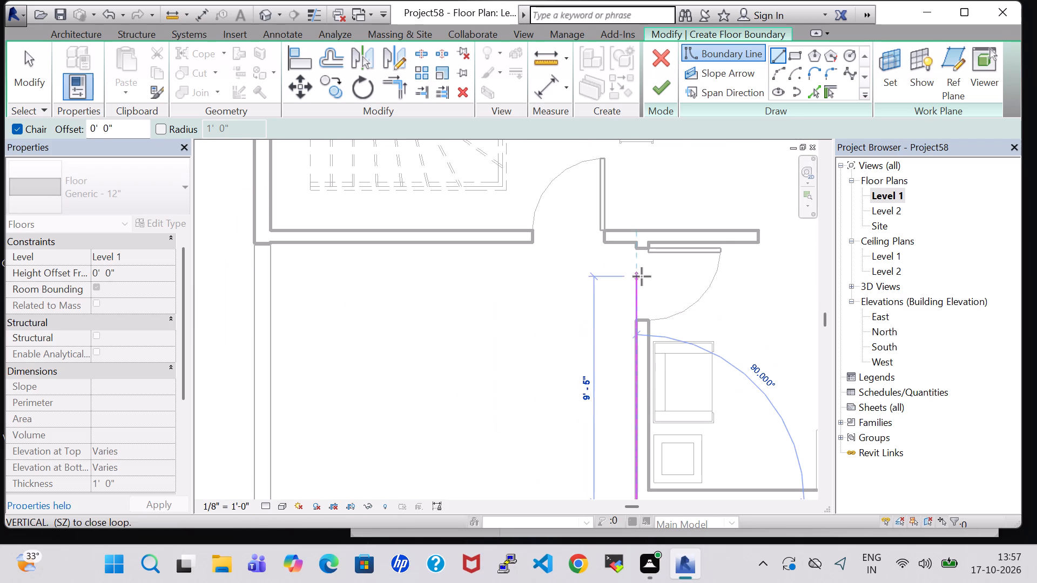
left_click(635, 252)
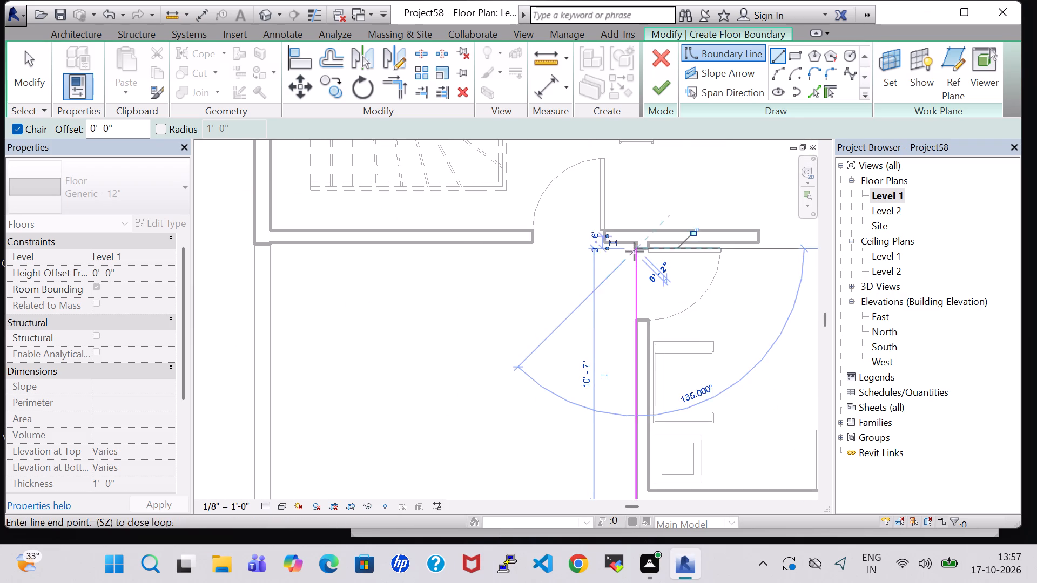
left_click(256, 243)
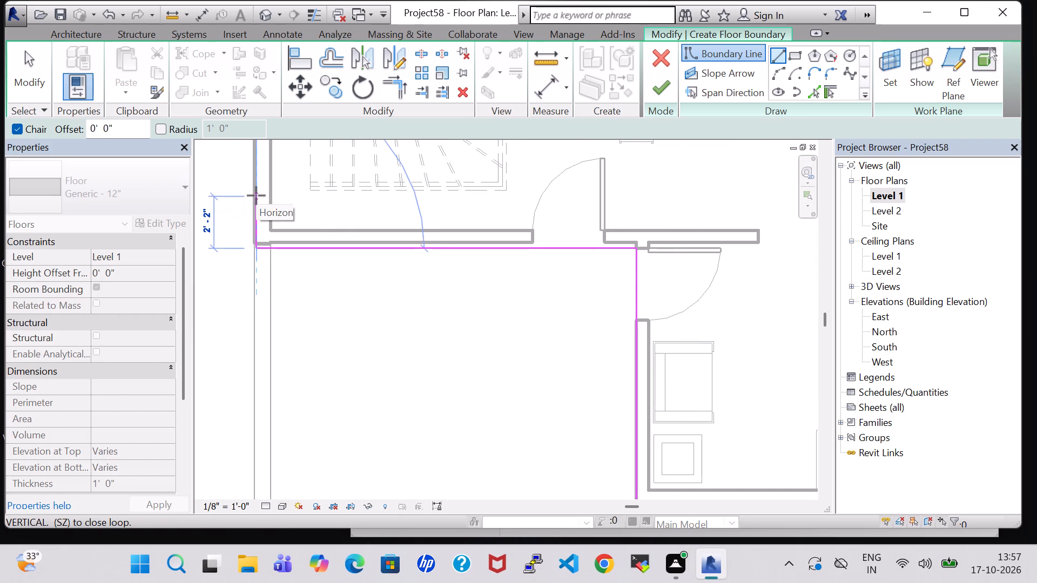
Close the floor boundary along the outer west wall up to the house's northwest corner and finish the floor.
scroll(266, 224, "down", 1)
middle_click_drag(250, 144, 243, 398)
middle_click_drag(251, 207, 253, 519)
scroll(262, 185, "up", 1)
middle_click_drag(262, 185, 264, 391)
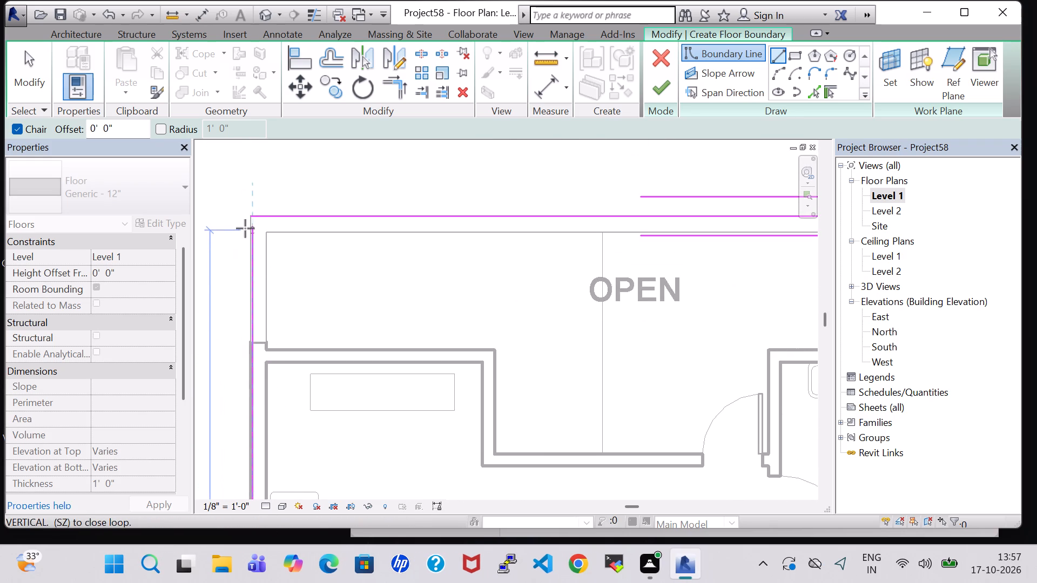
left_click(251, 216)
left_click(659, 84)
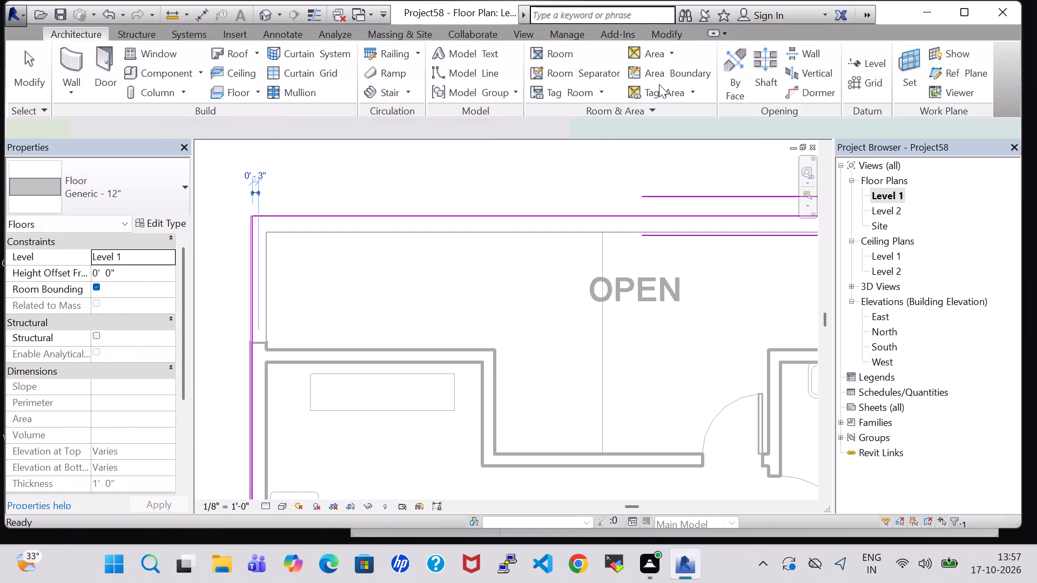
Examine the new floor slab in 3D around the south, east and north sides of the house.
left_click(255, 11)
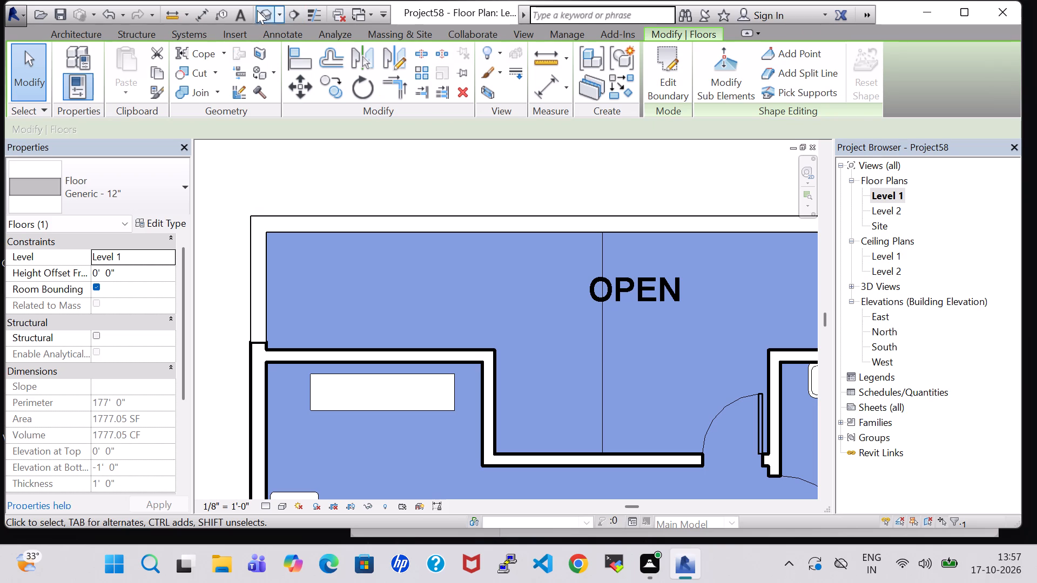
left_click(267, 11)
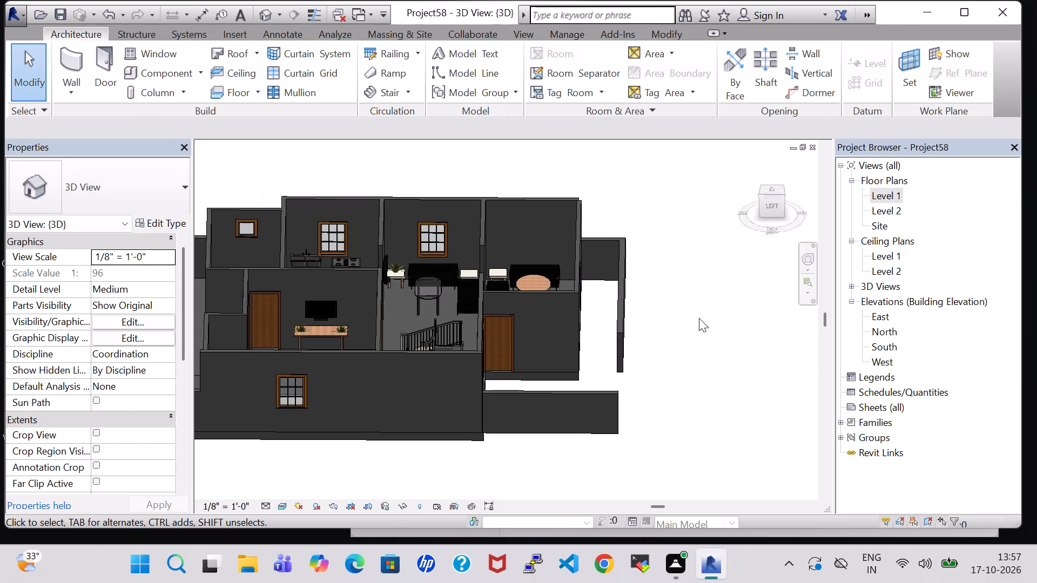
middle_click_drag(695, 313, 542, 379)
scroll(695, 313, "up", 1)
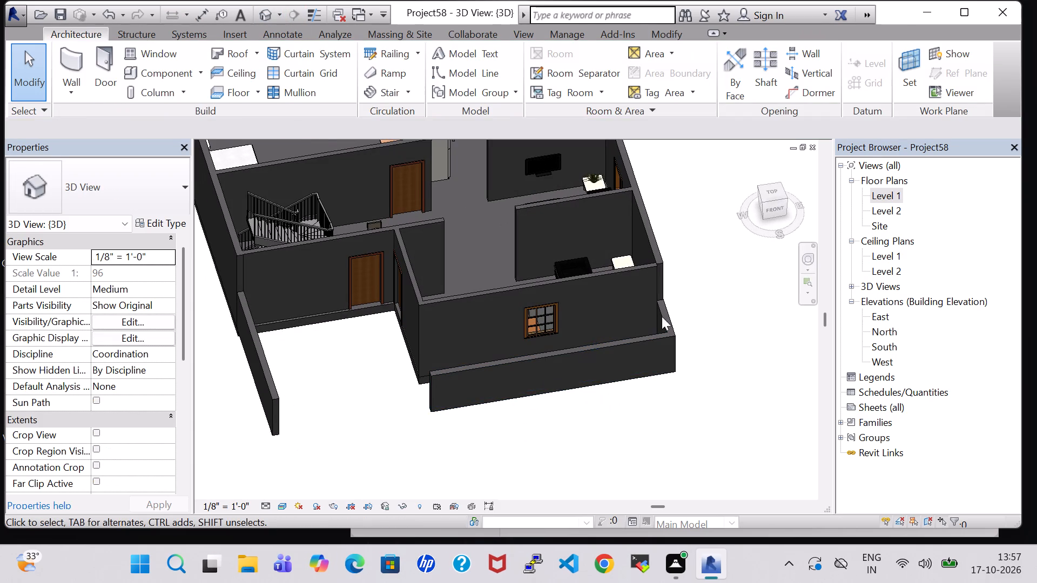
middle_click_drag(728, 284, 642, 297)
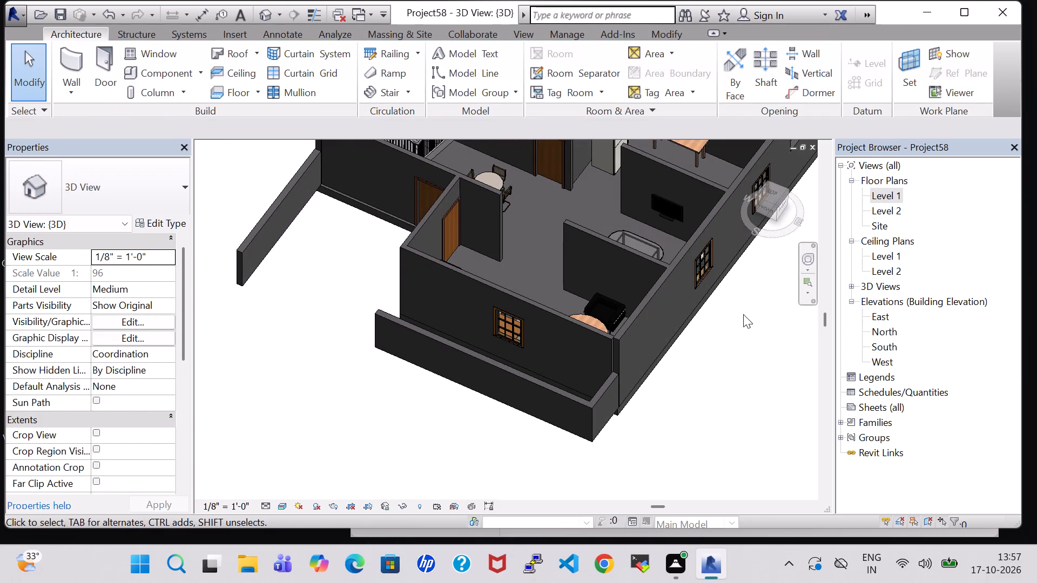
middle_click_drag(738, 316, 615, 319)
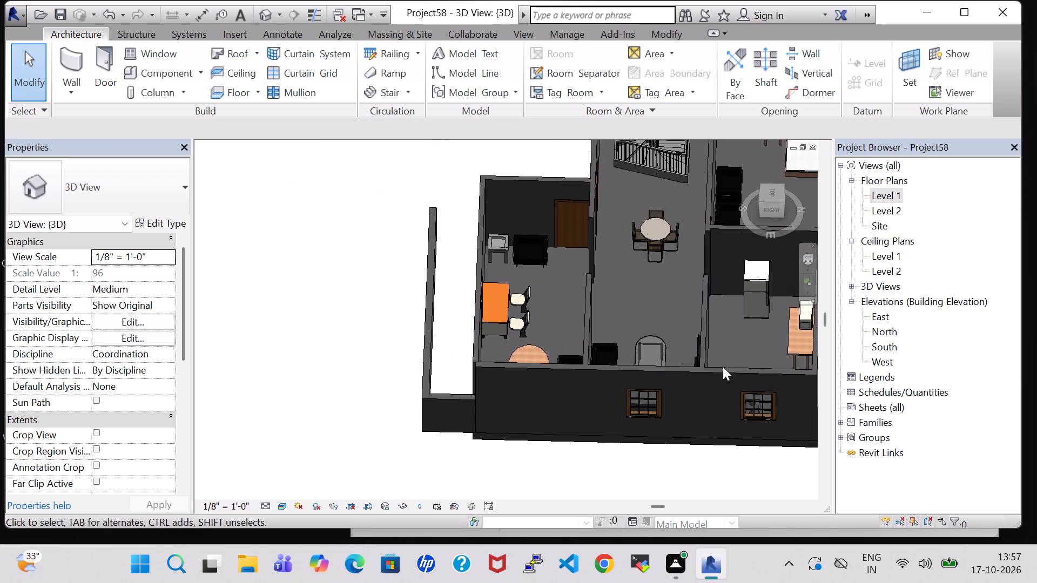
middle_click_drag(755, 322, 357, 330)
middle_click_drag(589, 352, 584, 308, "shift")
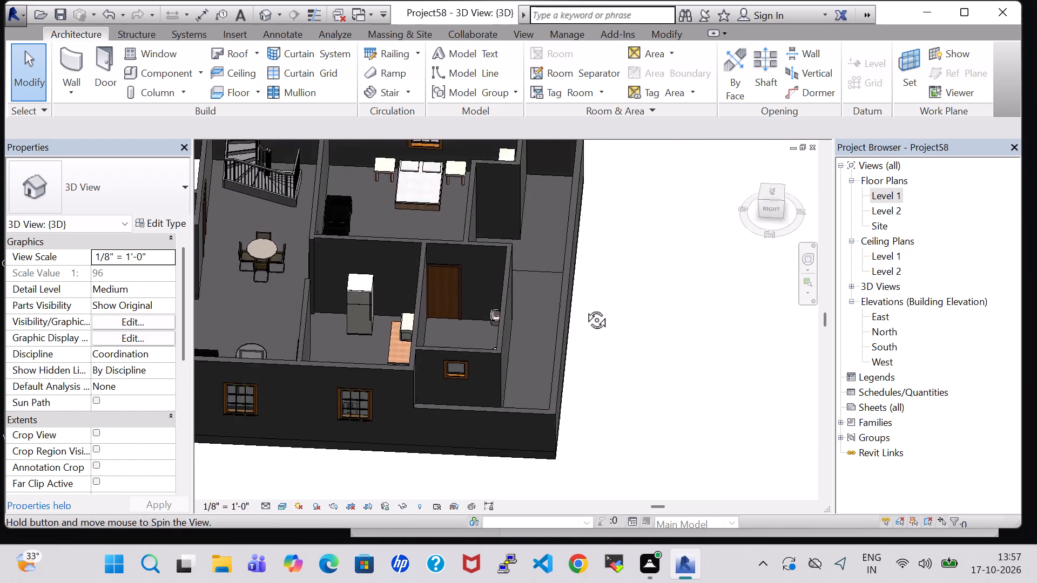
middle_click_drag(584, 308, 669, 340, "shift")
On the Level 1 plan, create a toposurface at absolute elevation 0' 0" from four corner points of the open front area west of the DRAWING room.
double_click(881, 195)
scroll(561, 331, "down", 2)
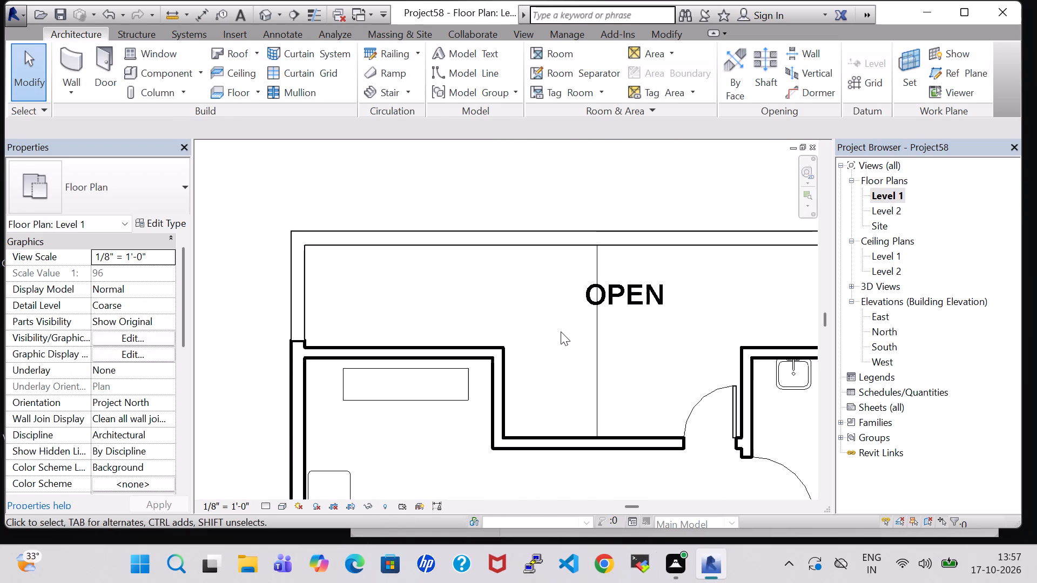
scroll(561, 331, "down", 5)
middle_click_drag(574, 342, 575, 198)
middle_click_drag(617, 318, 595, 163)
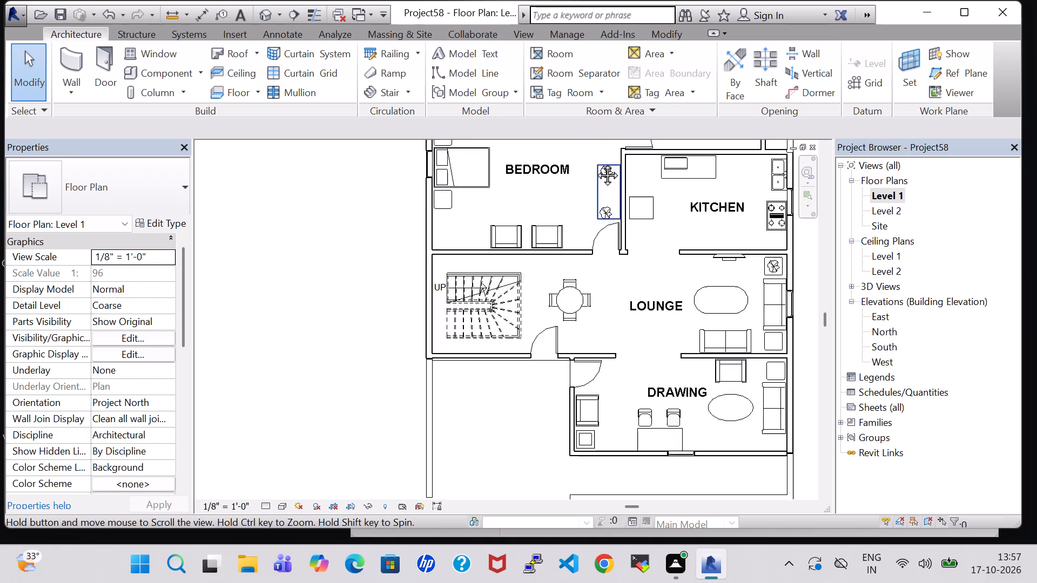
middle_click_drag(595, 163, 594, 146)
middle_click_drag(690, 318, 676, 227)
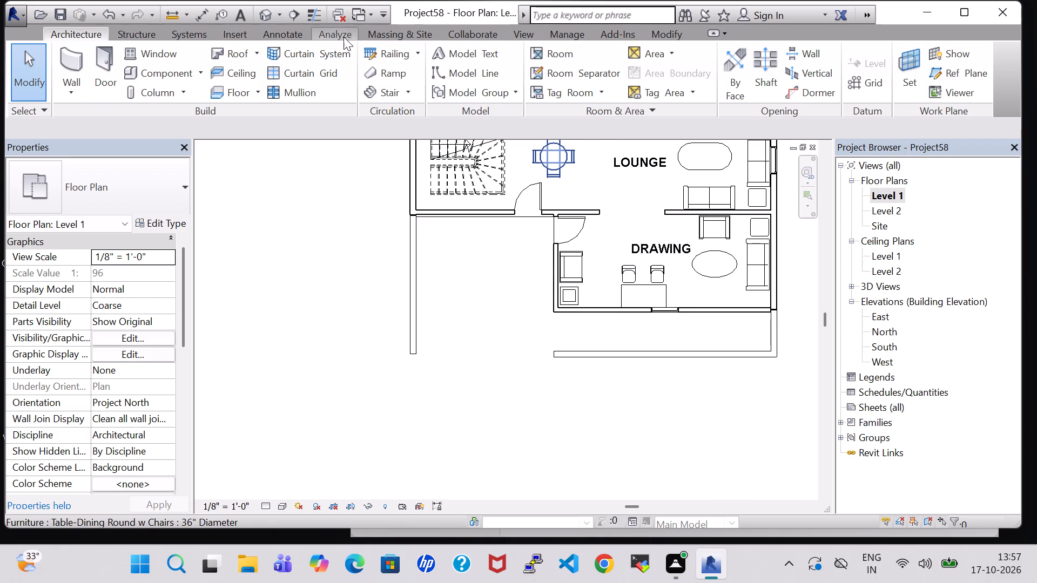
left_click(389, 29)
left_click(383, 52)
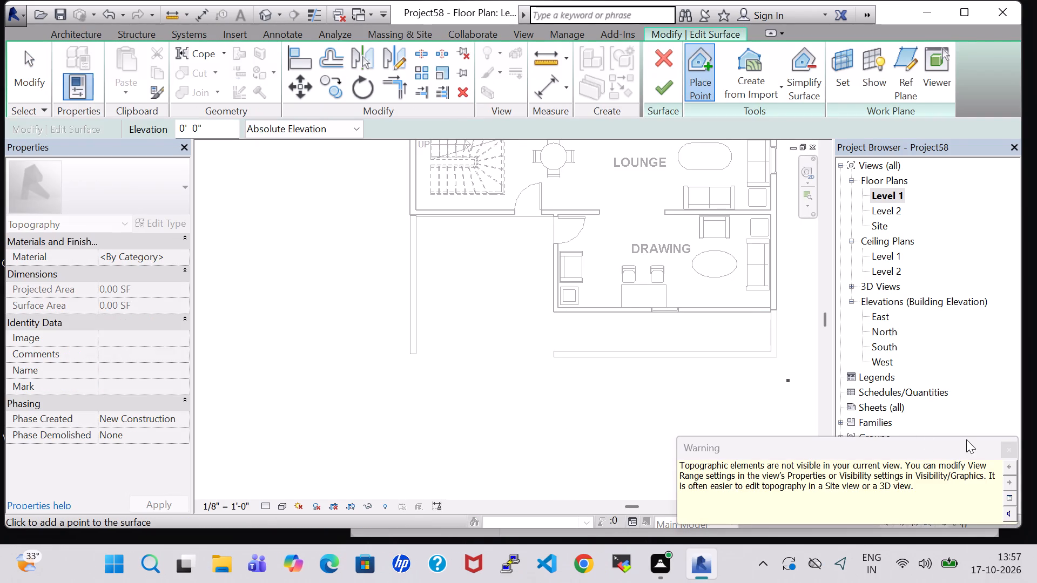
left_click(1012, 450)
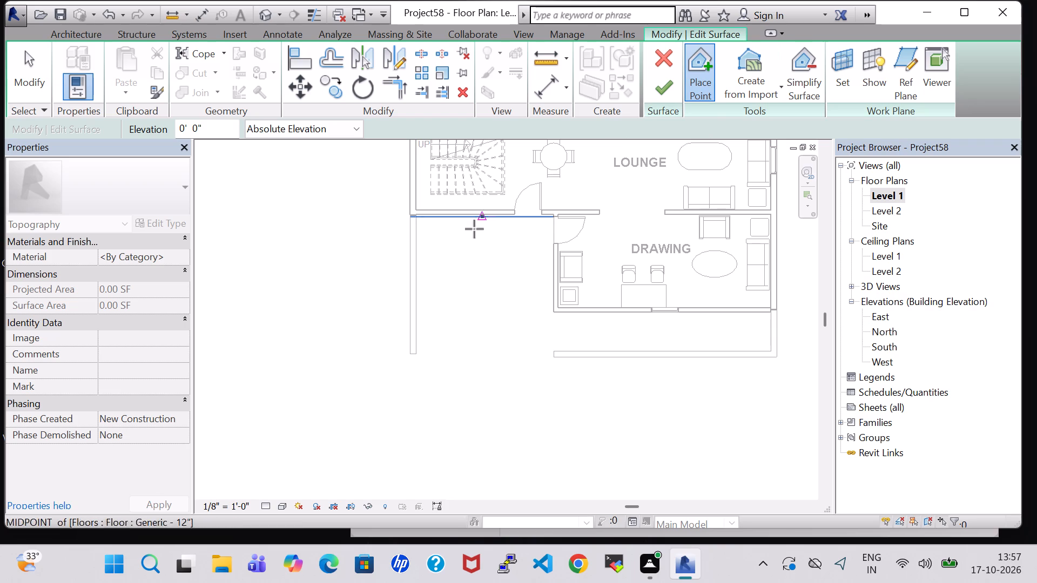
left_click(416, 216)
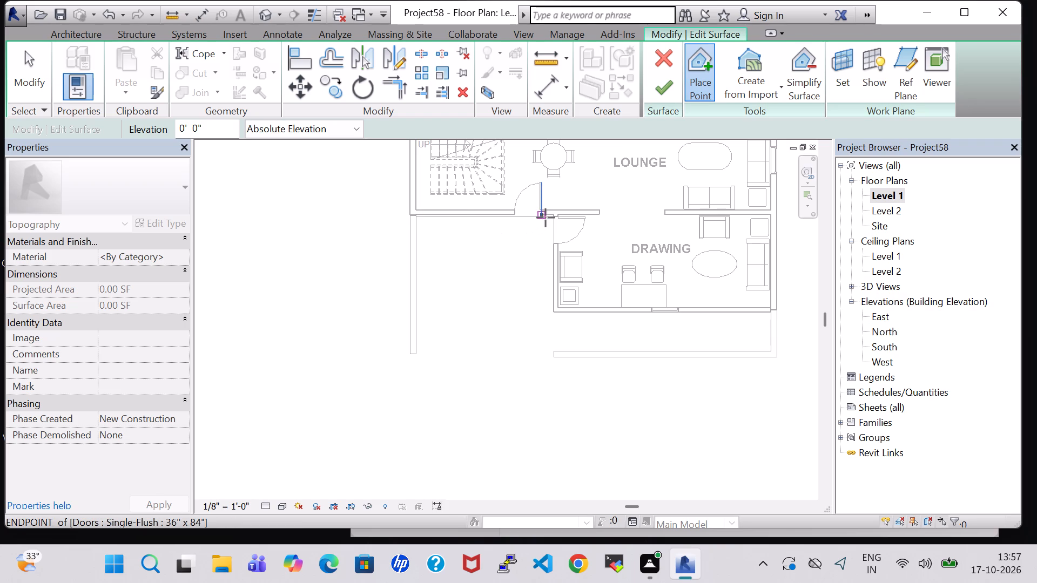
left_click(552, 218)
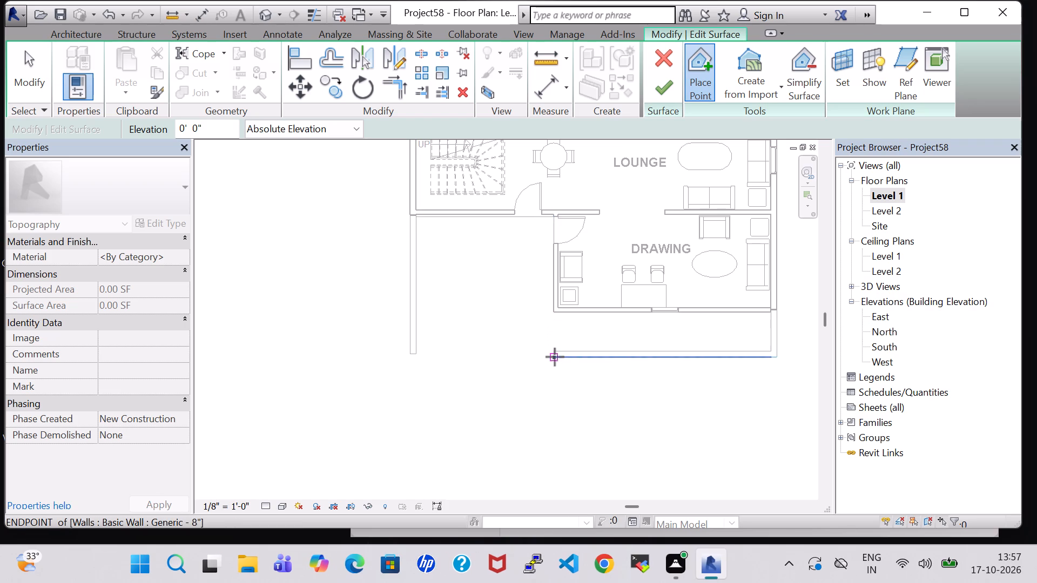
left_click(551, 358)
left_click(417, 354)
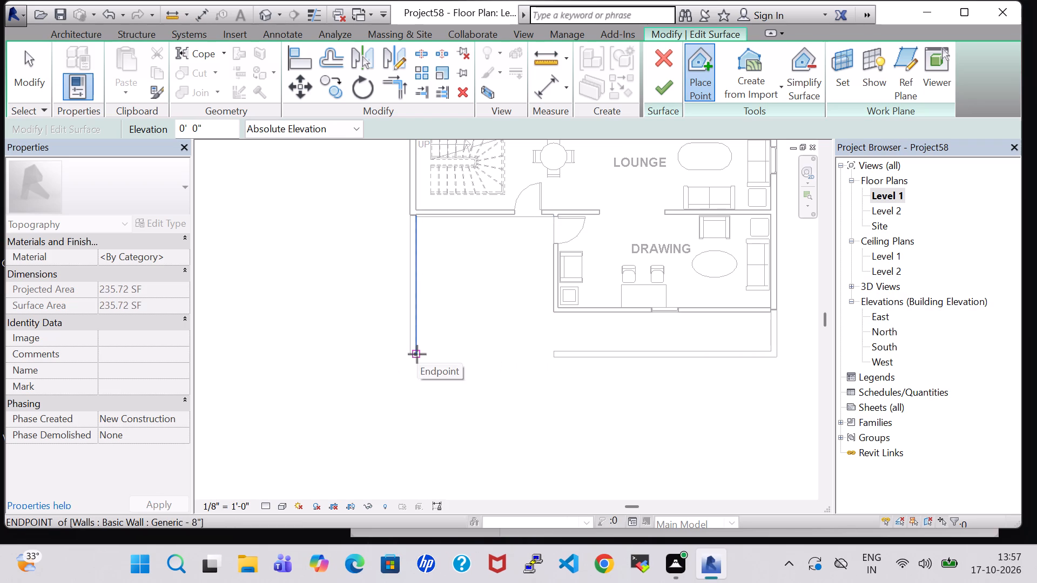
left_click(659, 97)
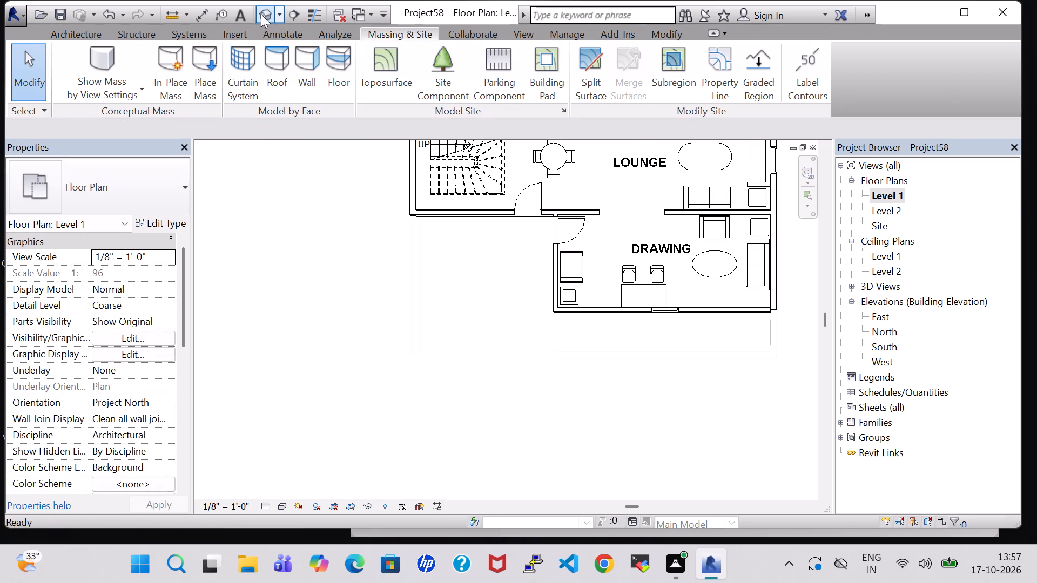
Examine the front toposurface in 3D where it meets the floor slab and the DRAWING room walls.
left_click(259, 13)
middle_click_drag(403, 355, 506, 315, "shift")
middle_click_drag(356, 337, 669, 336)
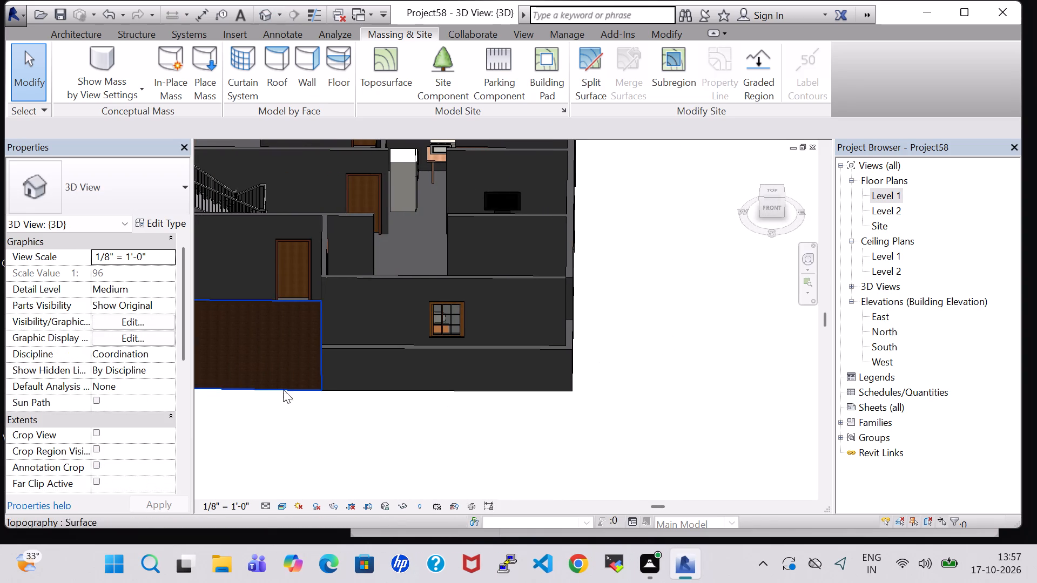
middle_click_drag(267, 353, 294, 469)
middle_click(294, 469, "shift")
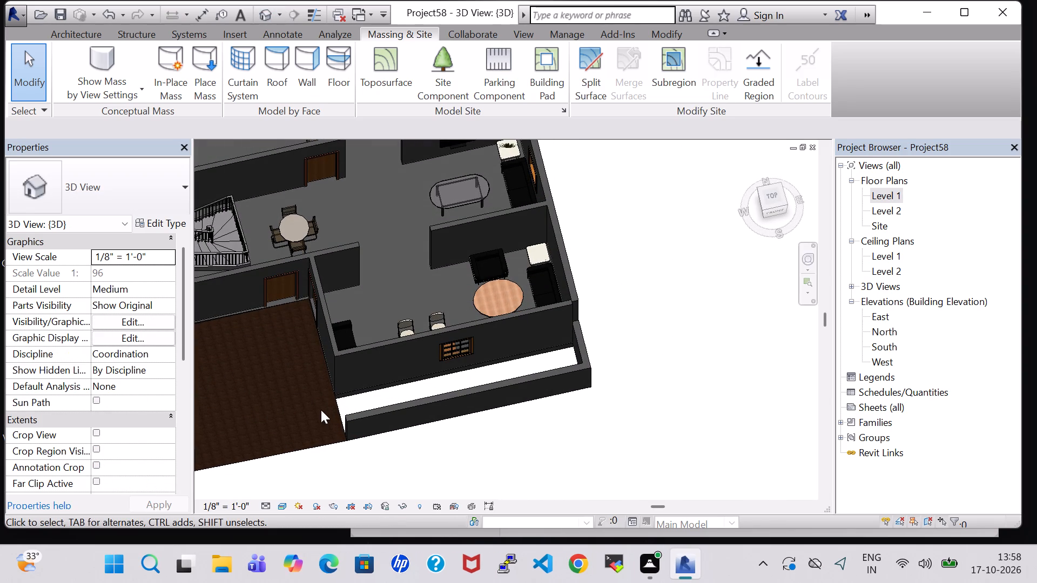
scroll(290, 329, "up", 8)
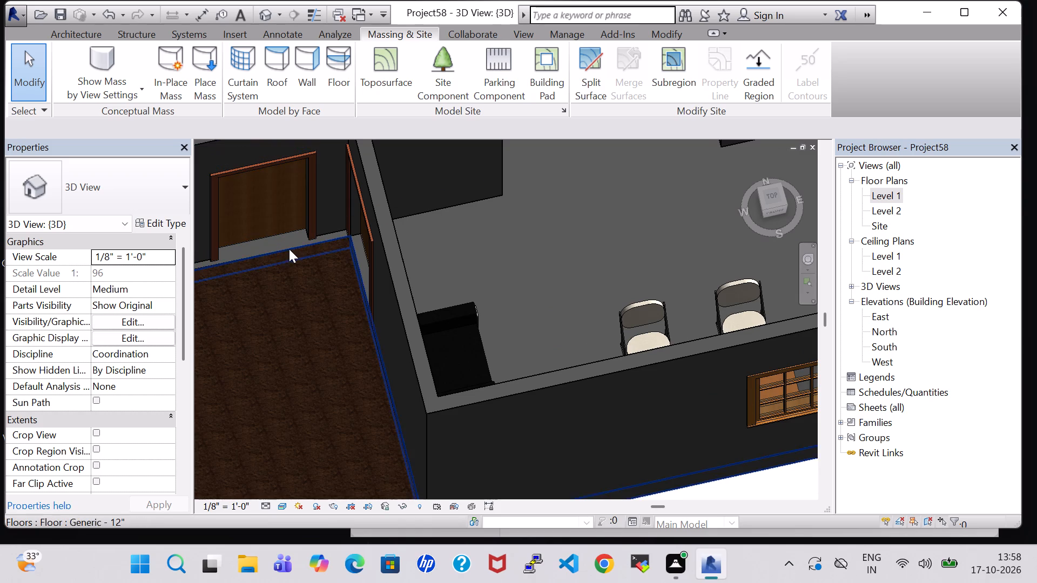
Extend the front toposurface with points at its northeast corner by the DRAWING room door and its northwest corner, and finish the surface.
left_click(306, 248)
left_click(661, 74)
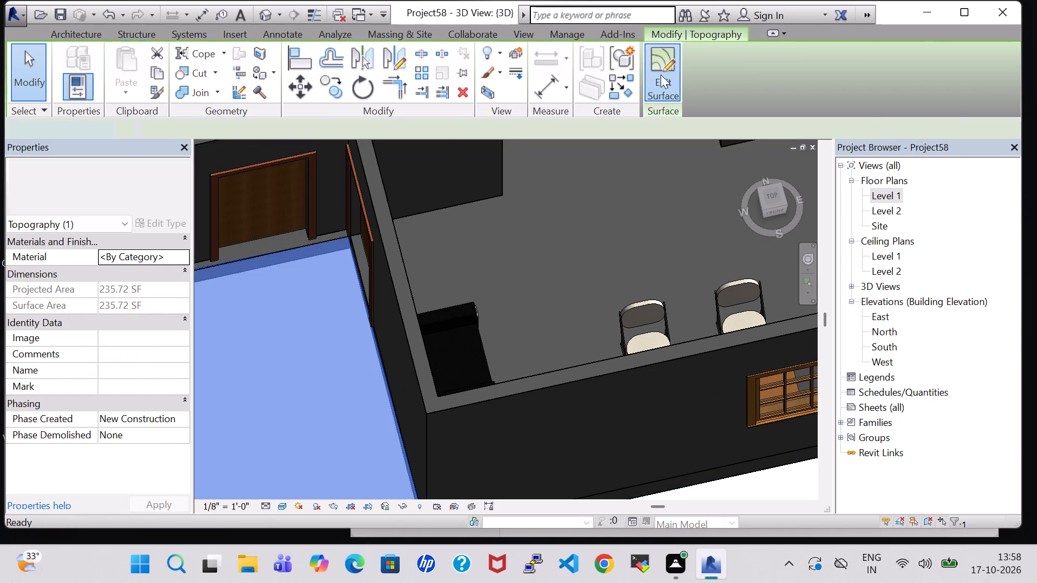
left_click(698, 78)
left_click(344, 229)
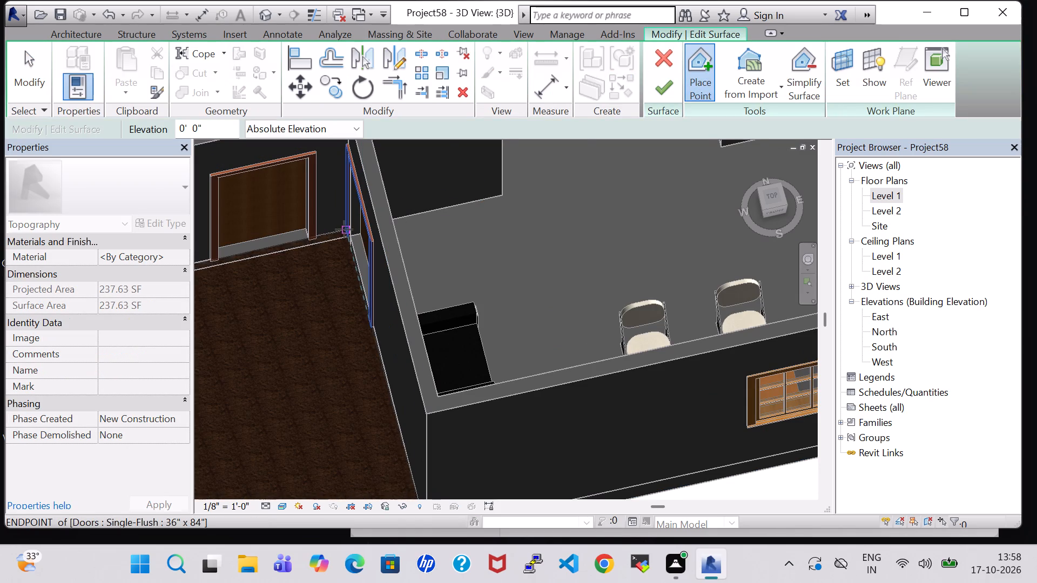
middle_click_drag(322, 252, 583, 259)
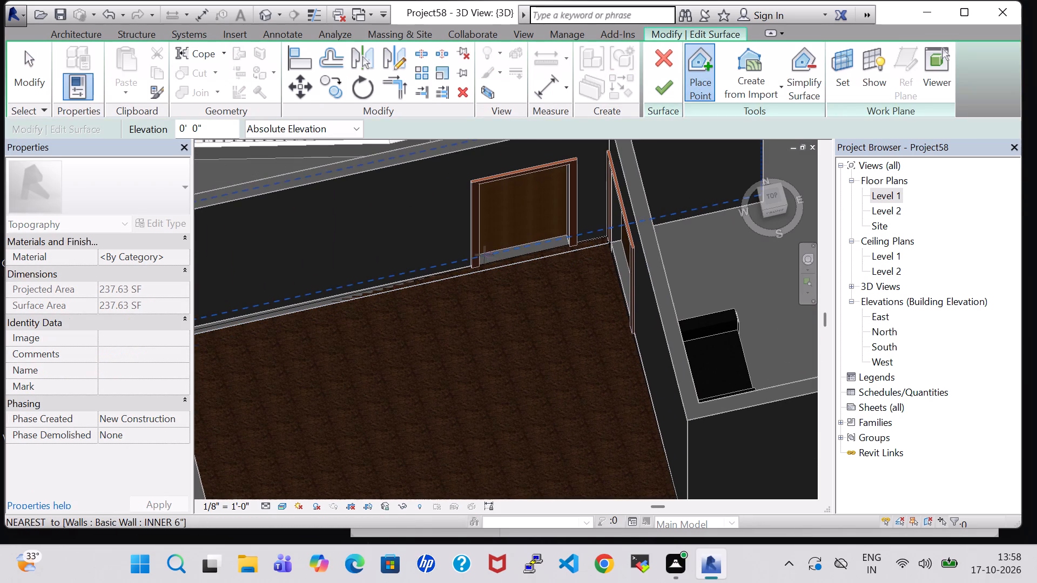
middle_click_drag(364, 291, 549, 289)
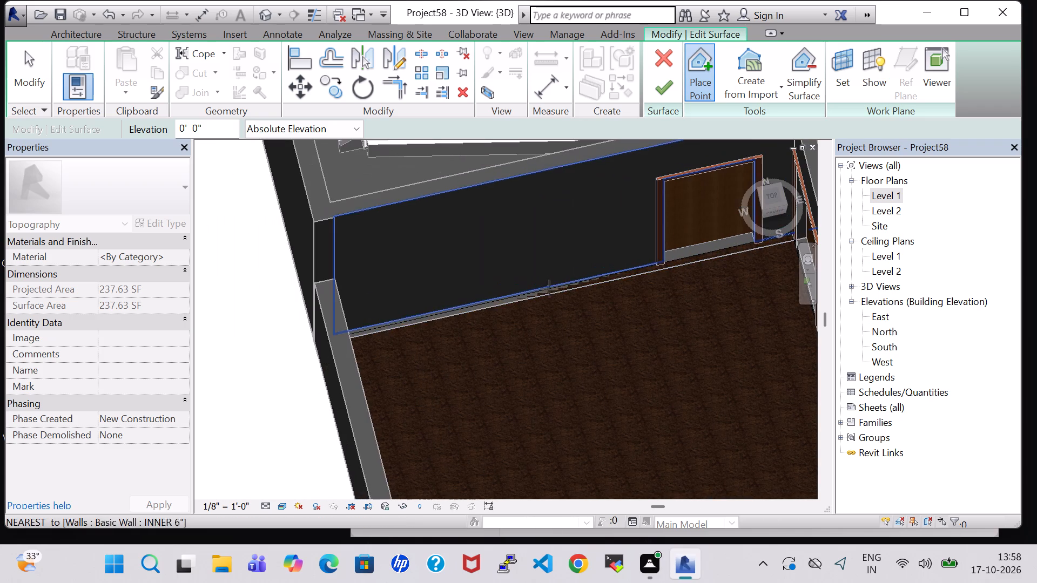
middle_click_drag(421, 364, 379, 365)
left_click(301, 150)
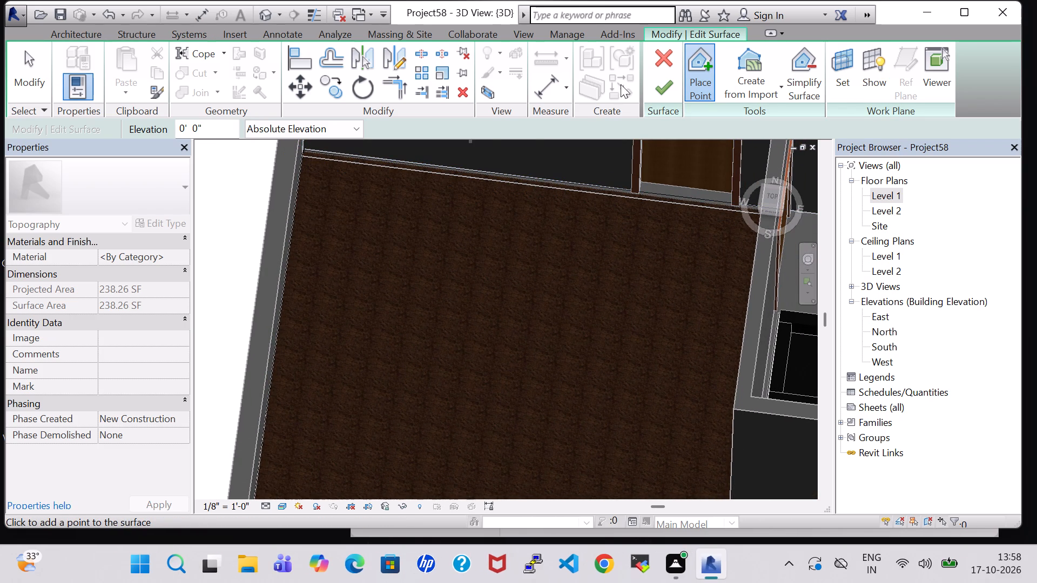
left_click(661, 93)
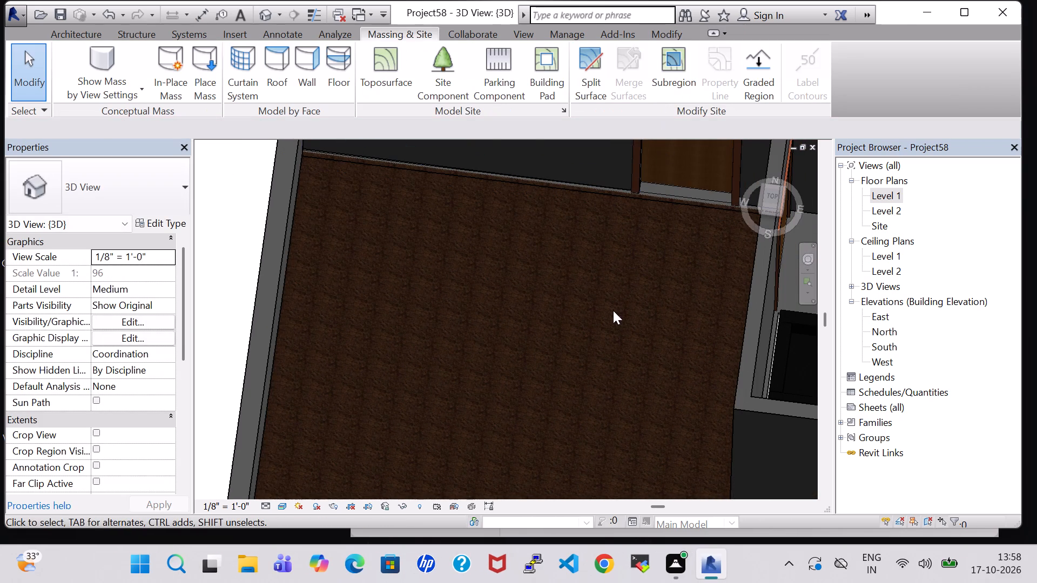
Start a second toposurface at absolute elevation 0' 0" with points at the DRAWING room's southwest corner and the low south wall's west end.
middle_click_drag(579, 343, 596, 206)
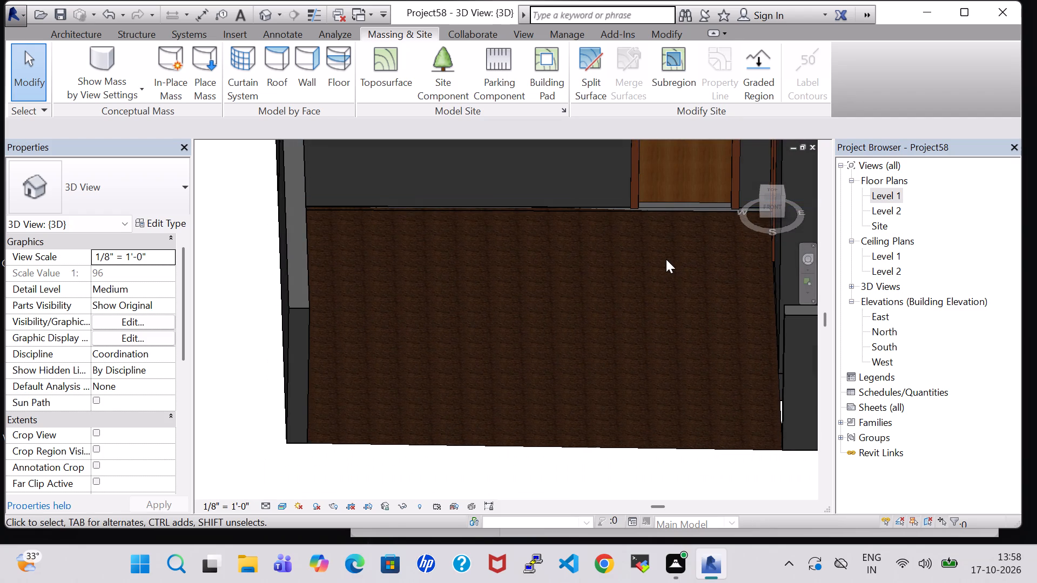
scroll(666, 259, "down", 3)
middle_click_drag(671, 266, 668, 369, "shift")
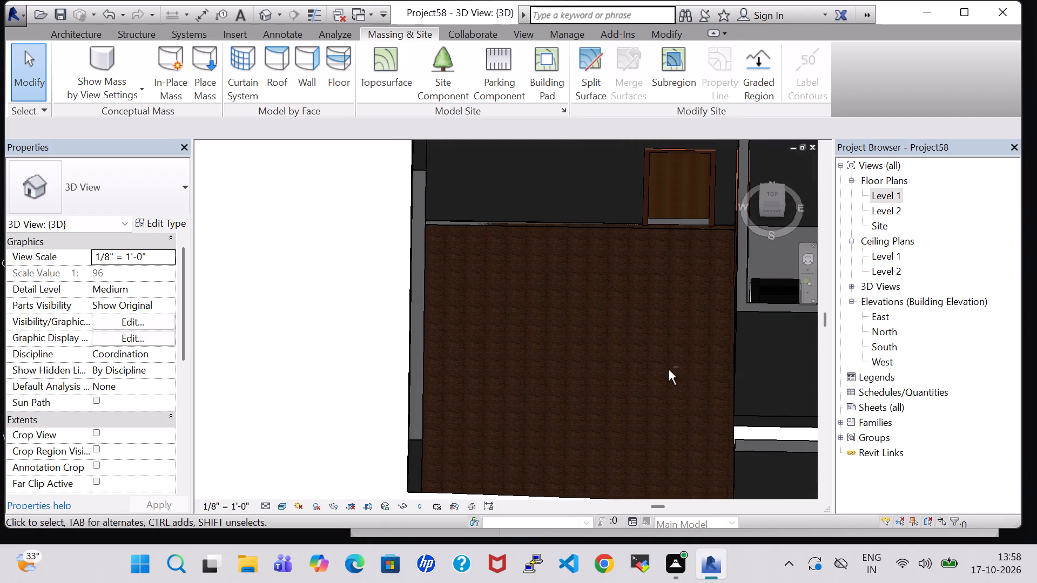
middle_click_drag(720, 214, 700, 394)
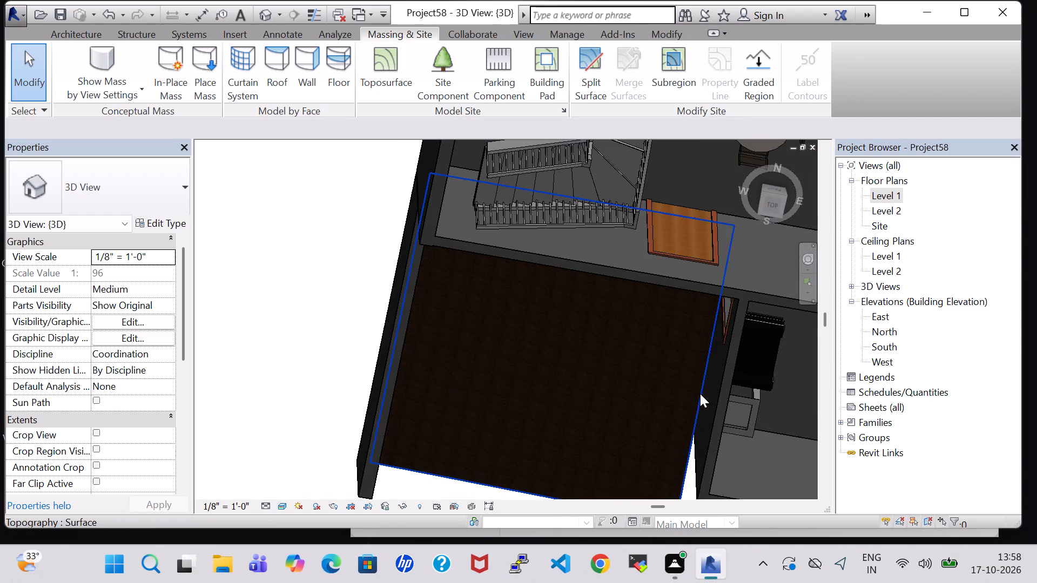
middle_click_drag(688, 394, 649, 248)
left_click(393, 56)
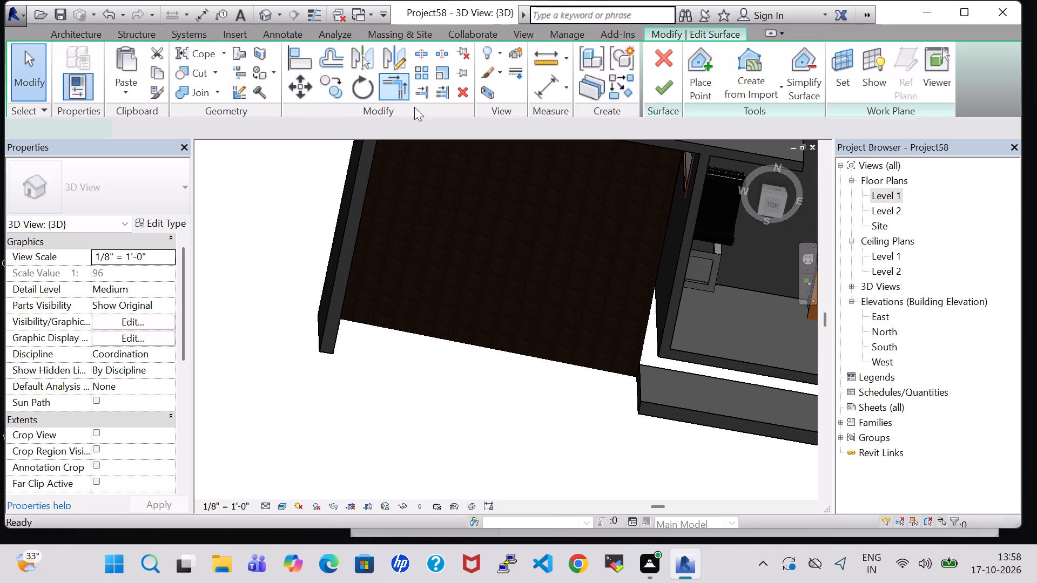
middle_click_drag(648, 321, 654, 206, "shift")
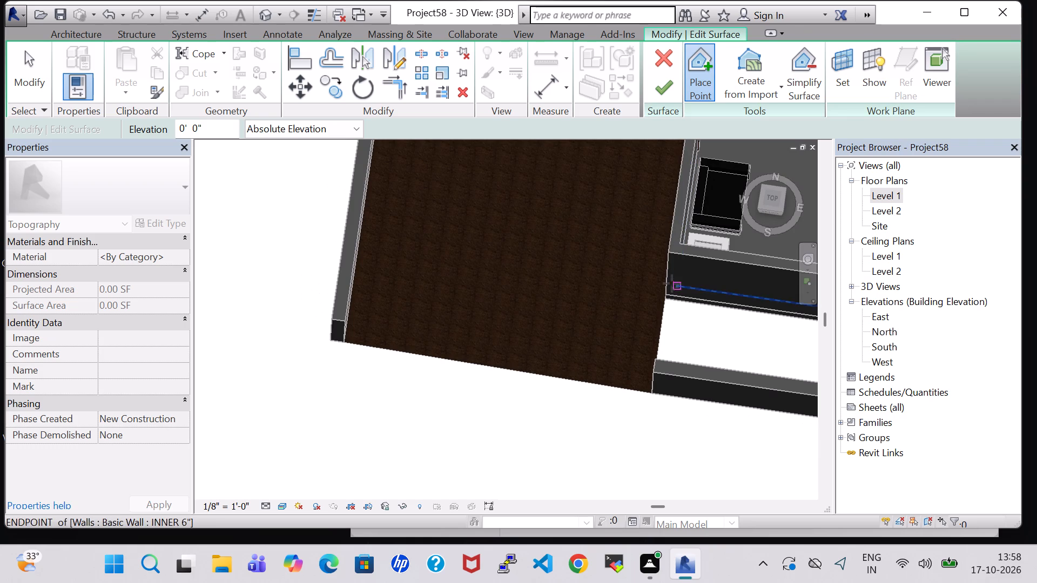
left_click(666, 298)
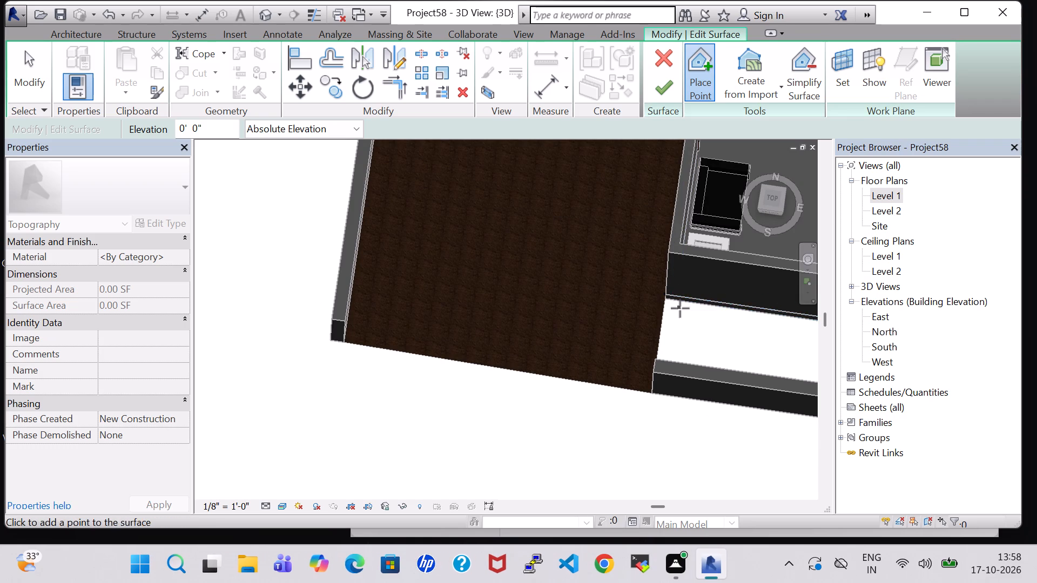
middle_click_drag(680, 308, 663, 391, "shift")
left_click(641, 367)
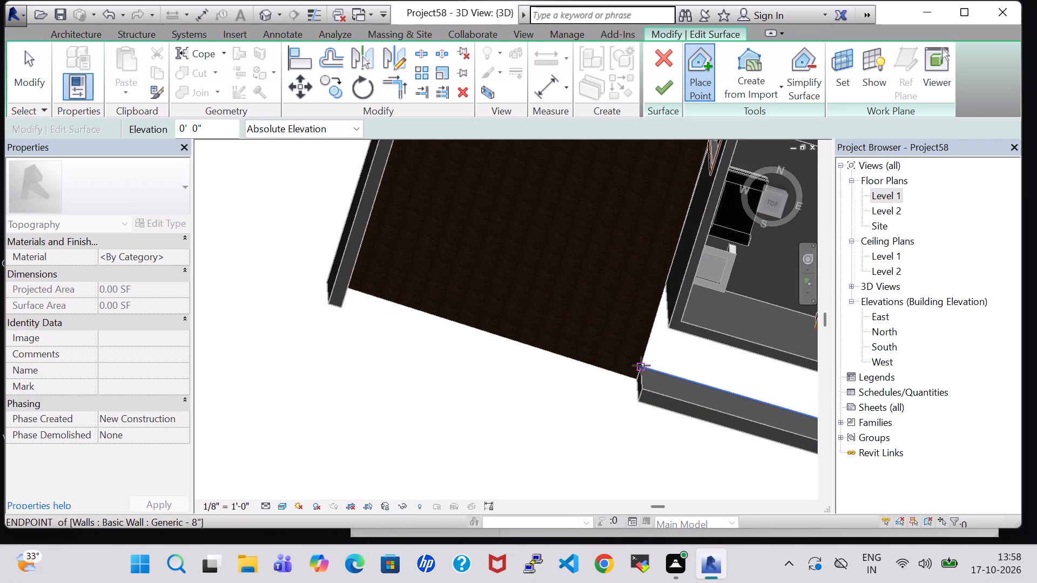
Add the two east-end corner points of the strip between the DRAWING room and the low south wall, and finish the toposurface.
middle_click_drag(708, 371, 427, 299)
middle_click_drag(625, 350, 614, 288)
middle_click_drag(690, 375, 385, 307)
middle_click_drag(412, 313, 489, 318)
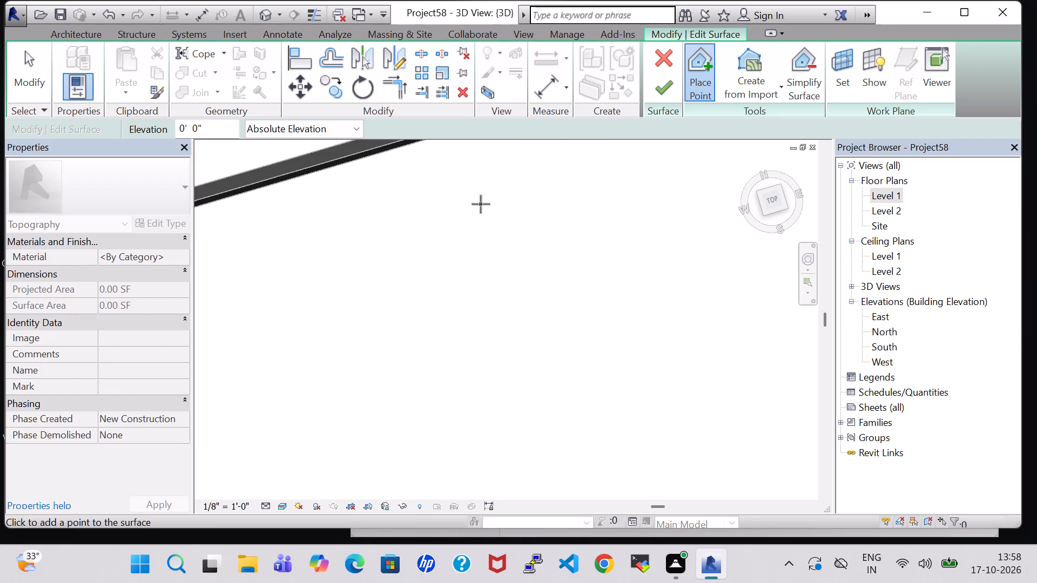
middle_click_drag(481, 204, 569, 421)
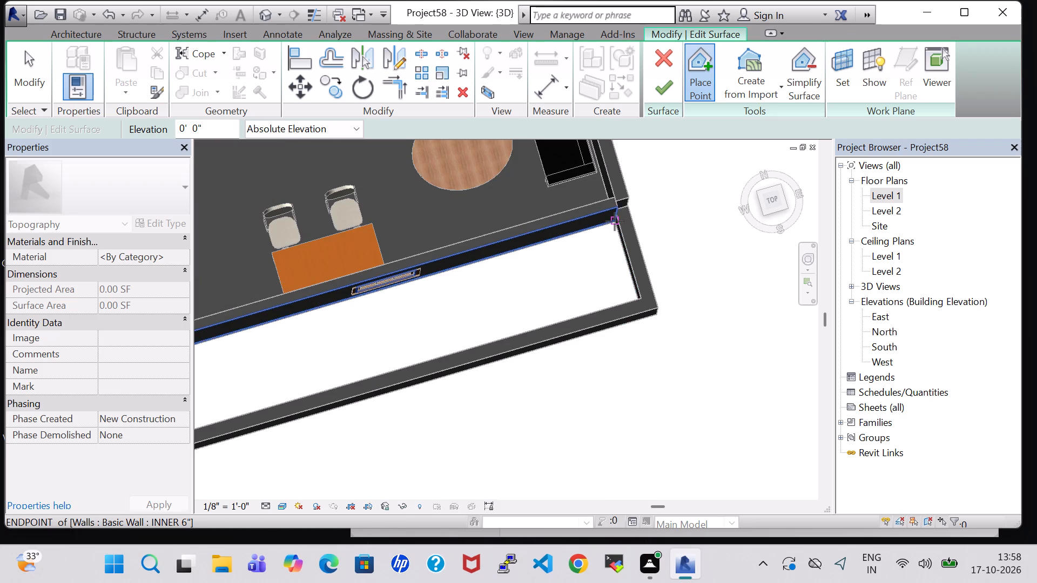
left_click(615, 221)
middle_click_drag(607, 255, 634, 269)
scroll(607, 255, "up", 1, "shift")
middle_click_drag(526, 241, 551, 253)
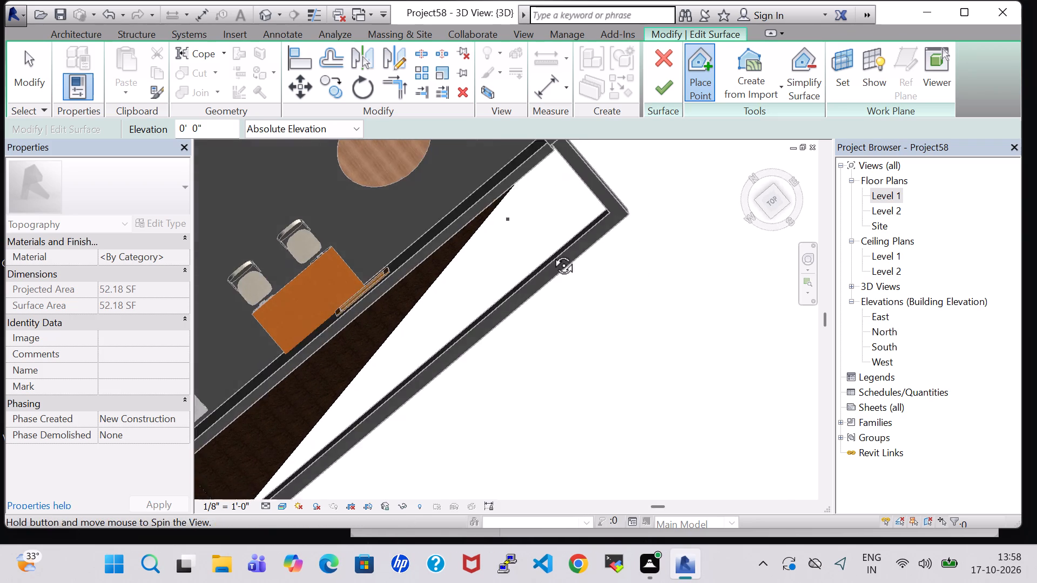
middle_click_drag(551, 253, 557, 255)
middle_click_drag(483, 276, 502, 222)
middle_click_drag(470, 210, 510, 202)
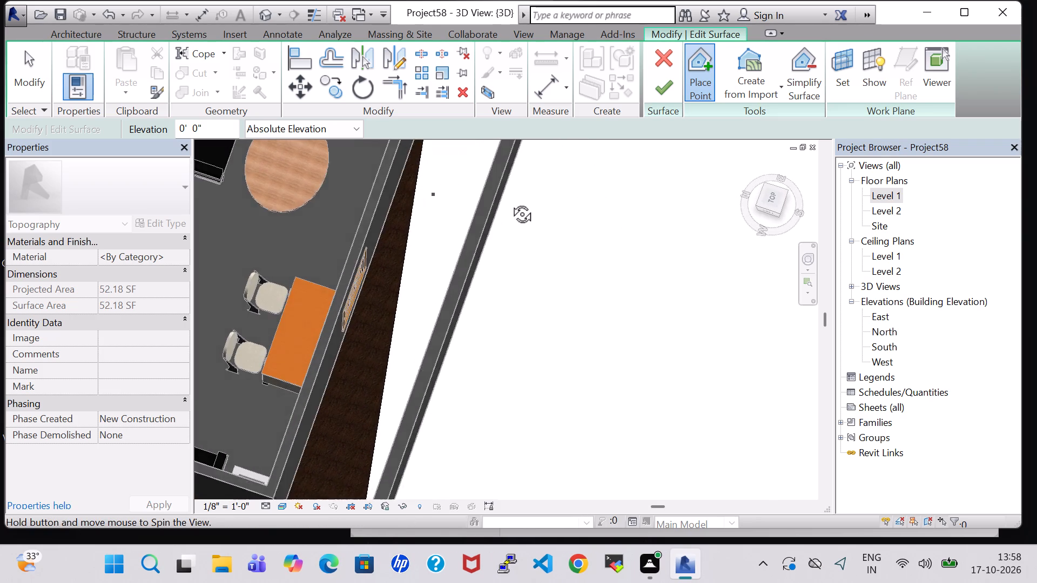
middle_click_drag(510, 202, 511, 202)
middle_click_drag(417, 253, 526, 280)
middle_click_drag(526, 276, 554, 245)
middle_click_drag(508, 194, 507, 321)
middle_click_drag(502, 329, 518, 315, "shift")
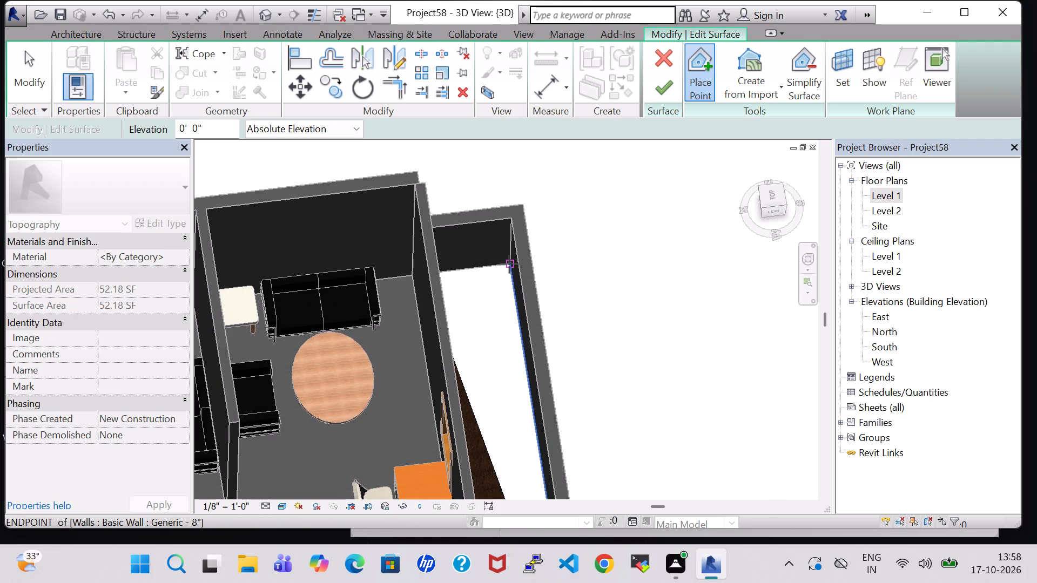
left_click(509, 264)
left_click(665, 91)
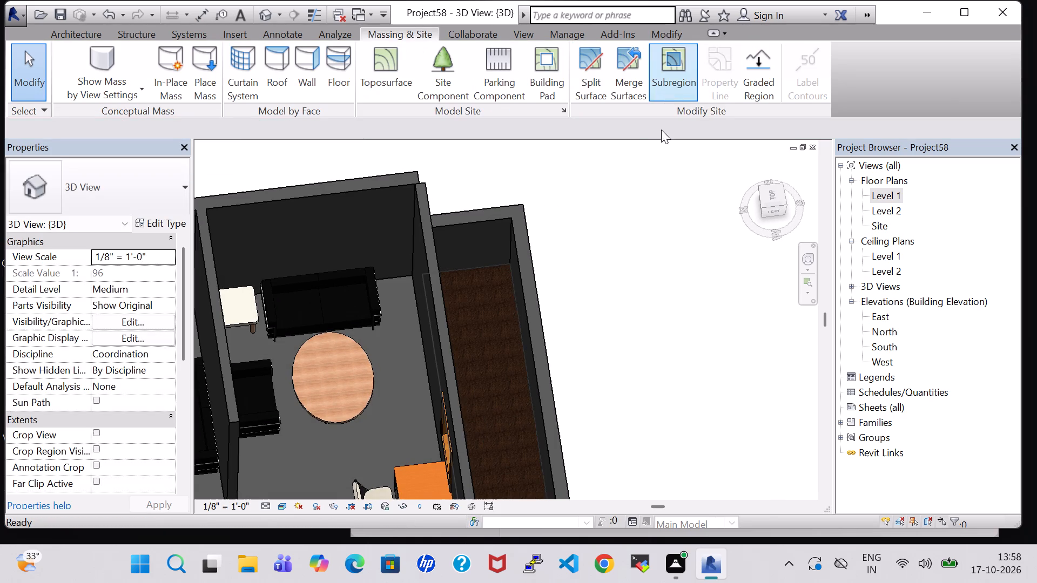
Set the unconnected height of the low Generic - 8" wall south of the DRAWING room to 2' 0".
middle_click_drag(621, 396, 491, 249)
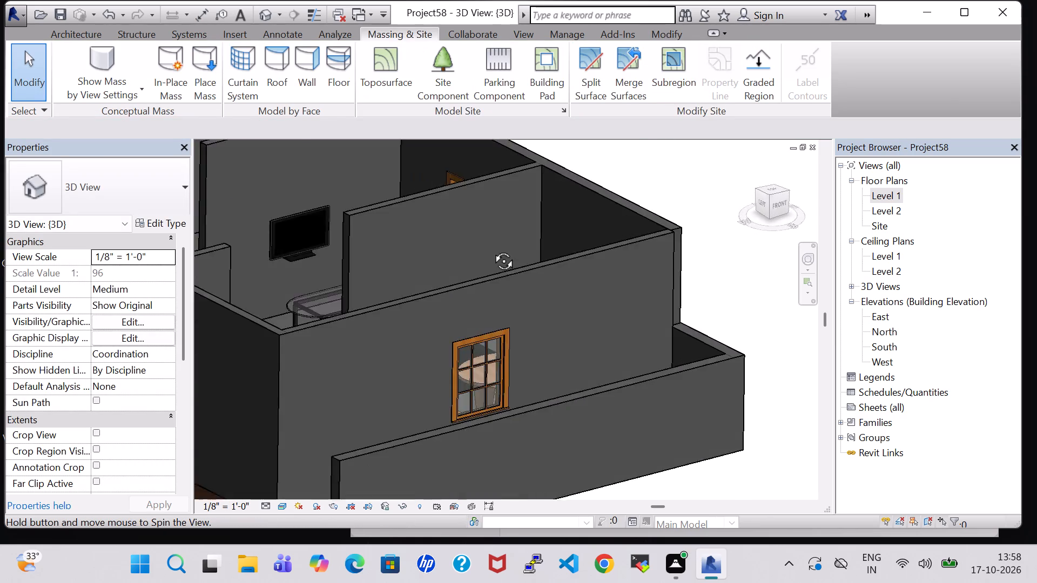
middle_click_drag(491, 249, 468, 242)
left_click(526, 408)
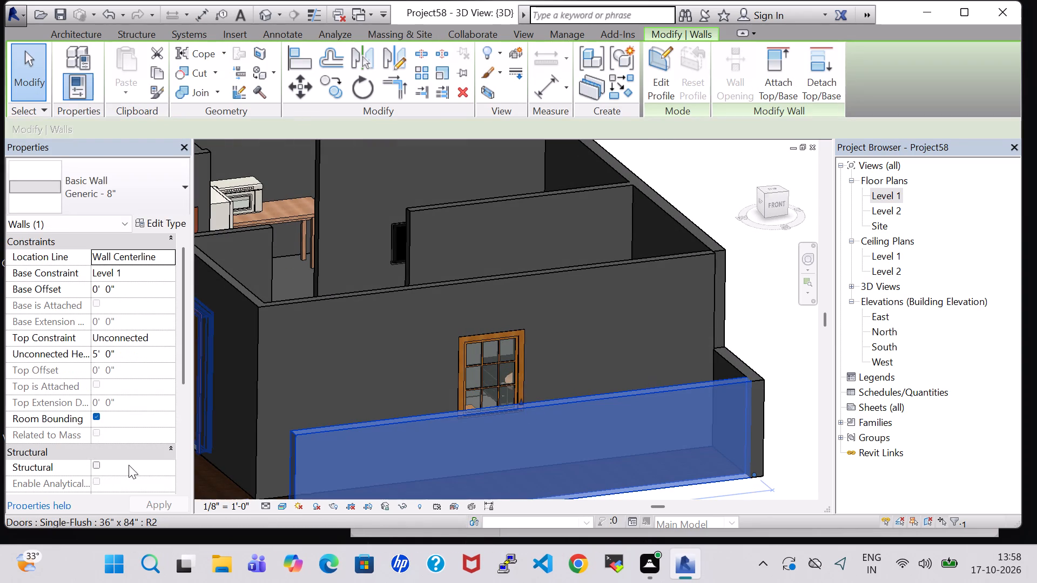
left_click(99, 355)
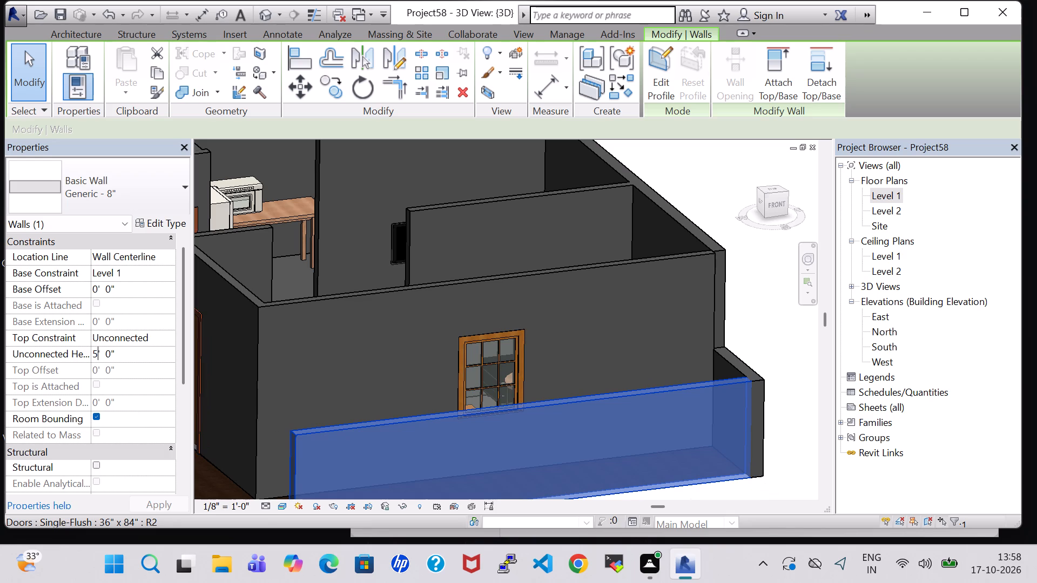
key("BackSpace")
key("2")
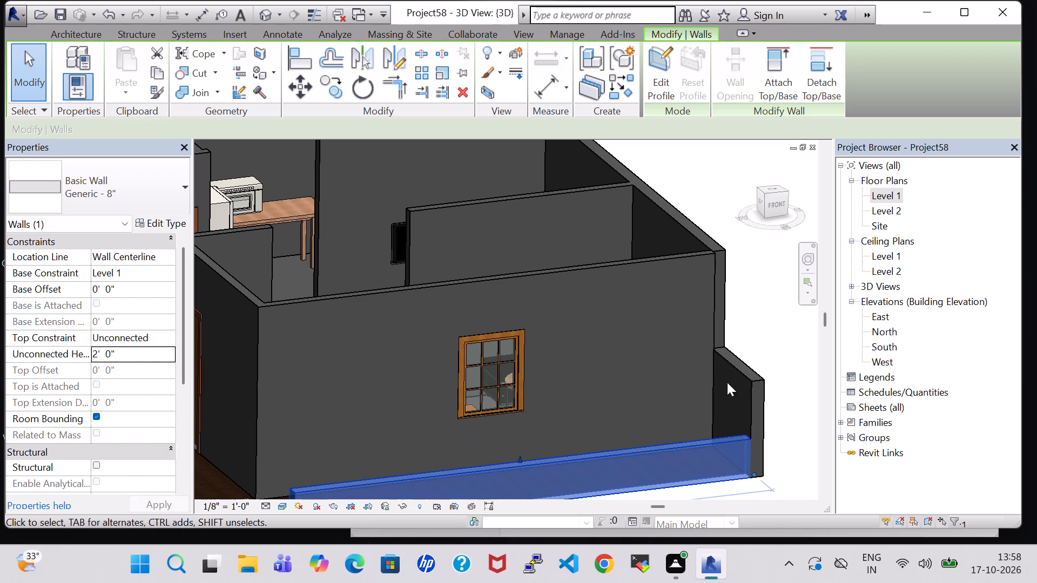
Set the unconnected height of the short east return wall beside the strip to 2' 0".
left_click(752, 382)
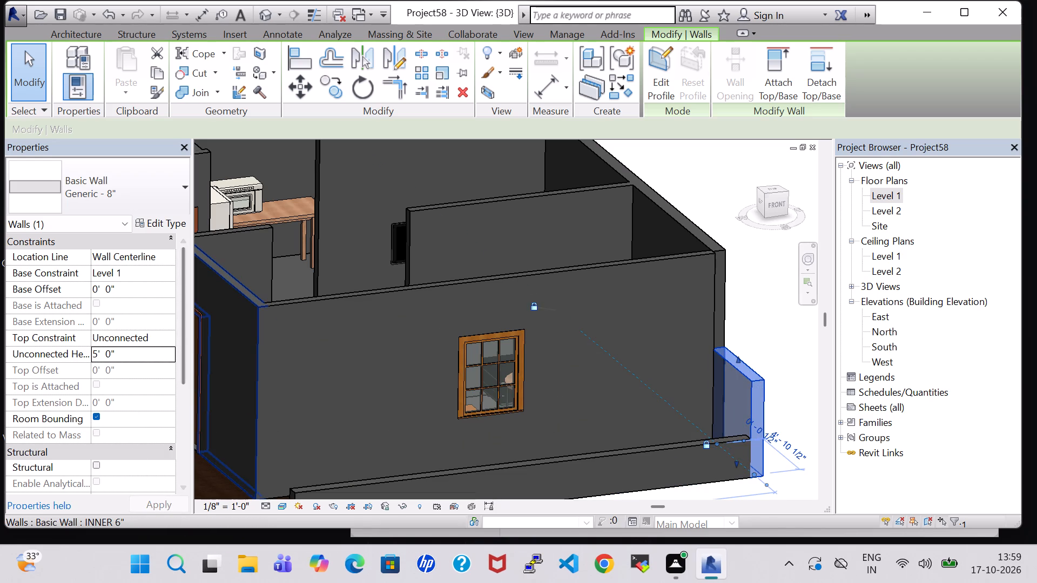
left_click(98, 358)
key("BackSpace")
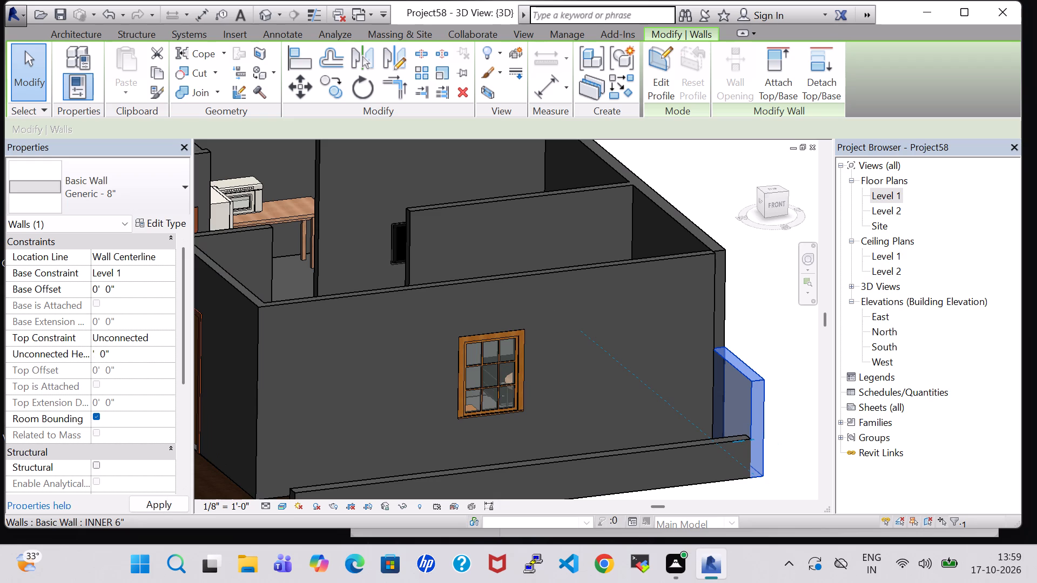
key("2")
left_click(167, 506)
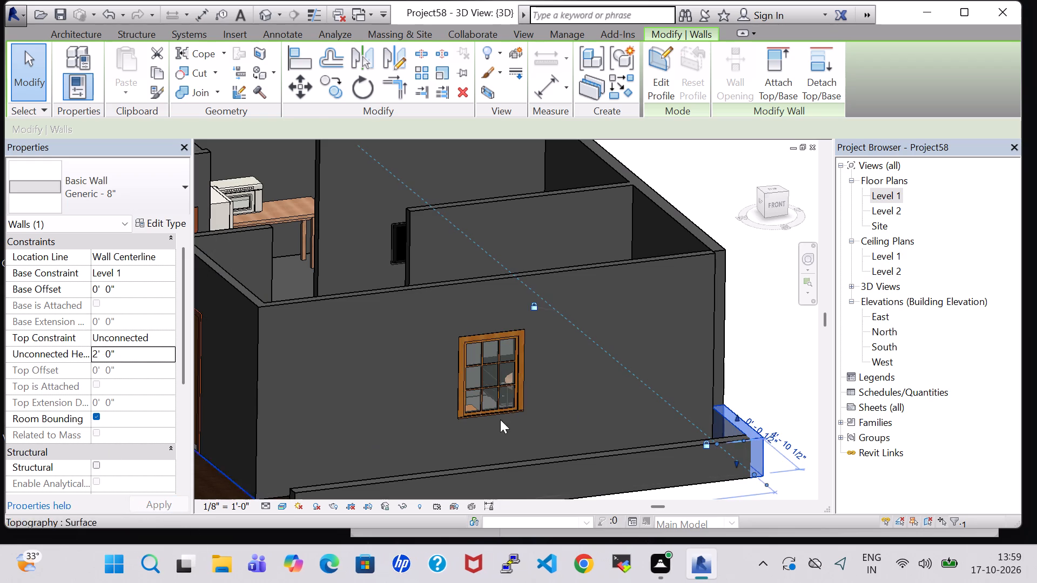
left_click(789, 349)
Examine the low boundary walls and both ground surfaces in 3D along the front of the house.
middle_click_drag(775, 423, 743, 294)
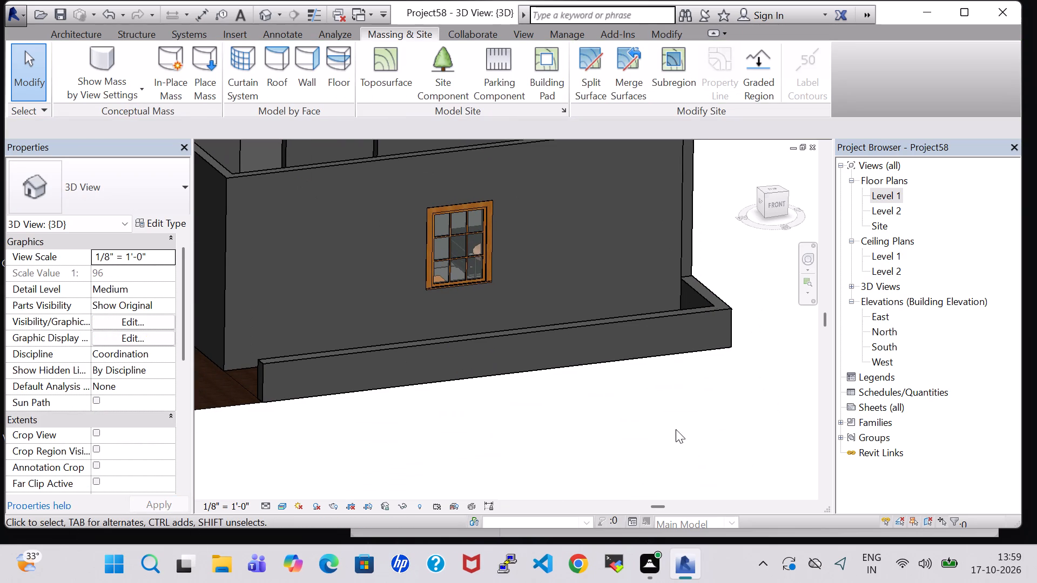
middle_click_drag(523, 414, 509, 462)
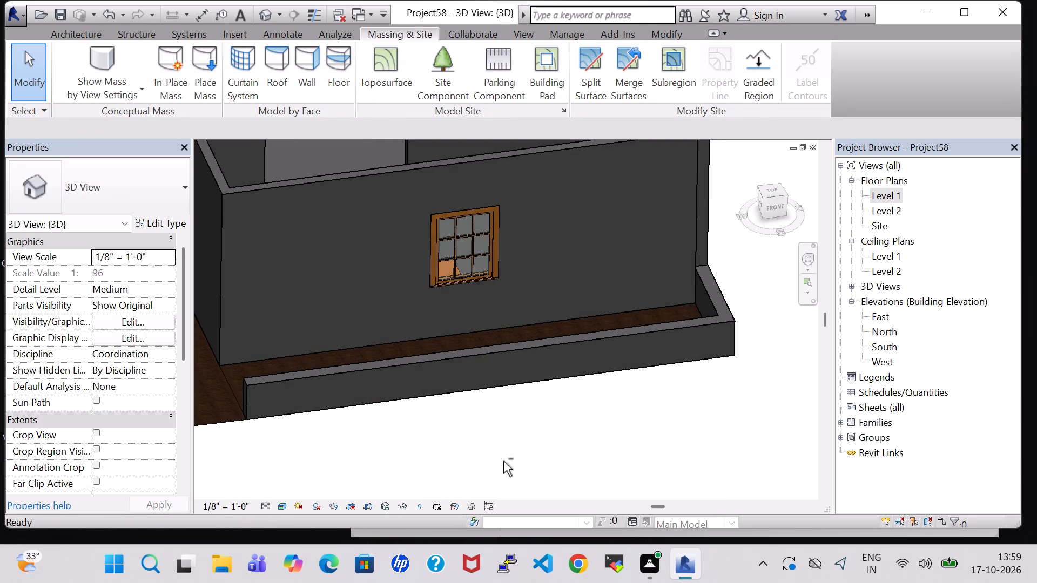
scroll(352, 436, "down", 4)
middle_click_drag(322, 455, 436, 423, "shift")
middle_click_drag(516, 428, 324, 445)
middle_click_drag(303, 443, 359, 438)
middle_click_drag(292, 467, 477, 443)
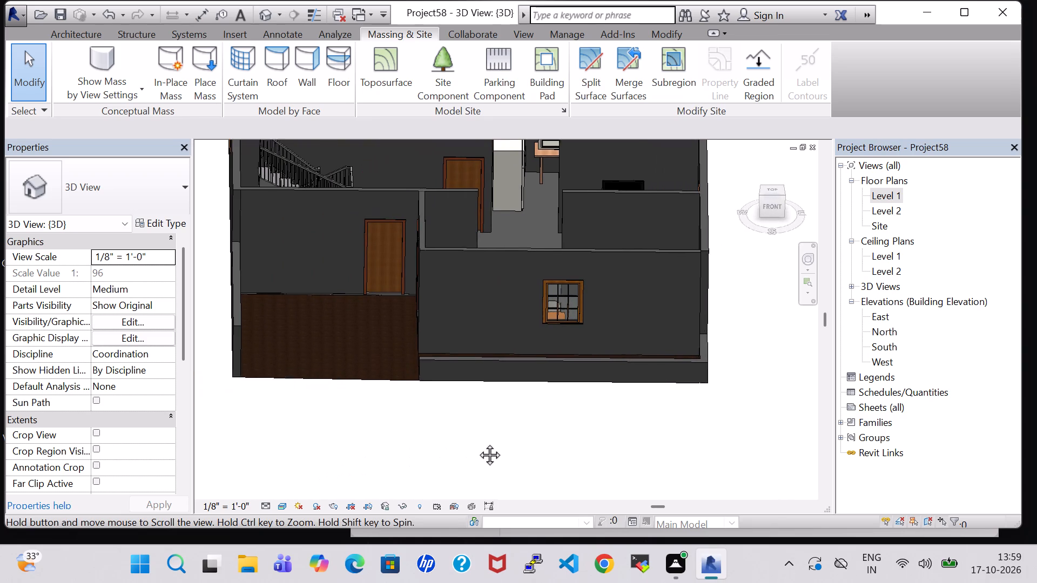
middle_click_drag(477, 443, 484, 443)
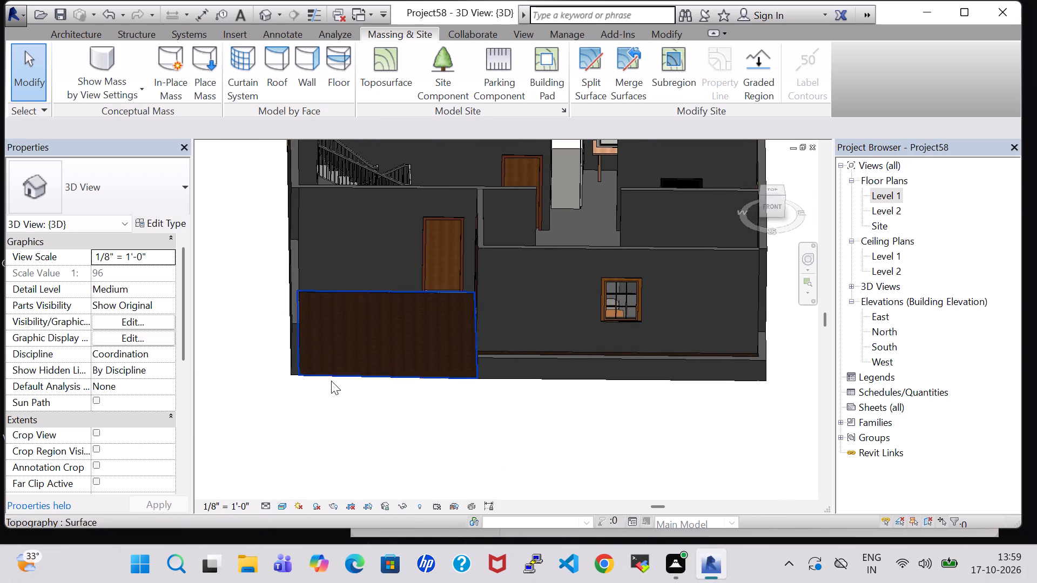
middle_click_drag(360, 436, 339, 361, "shift")
scroll(357, 433, "up", 1, "shift")
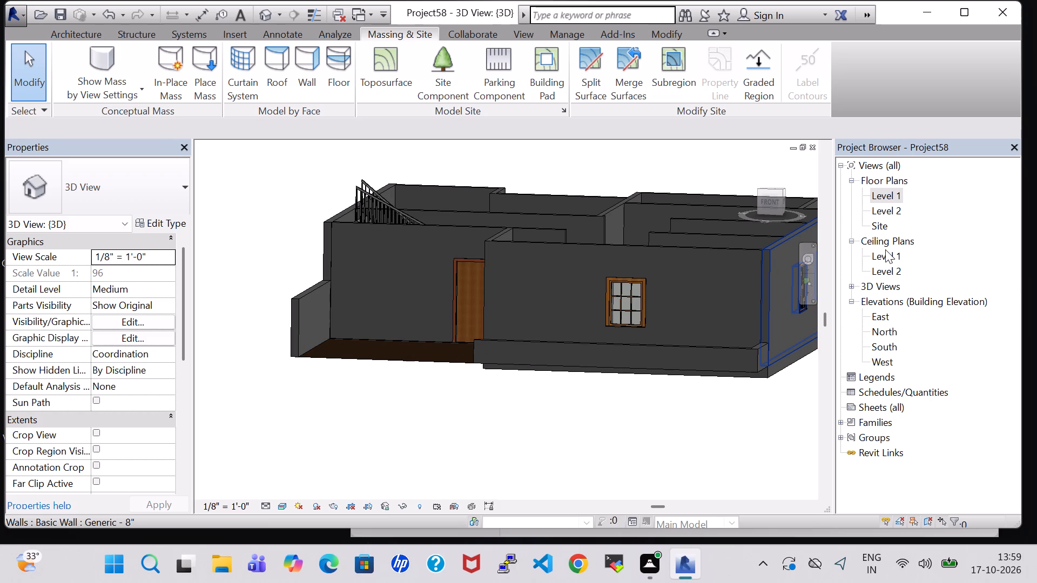
On the Level 1 plan, sketch a railing about 24' 8 1/2" long along the outer edge of the low south wall and finish it.
double_click(894, 199)
scroll(718, 323, "down", 1)
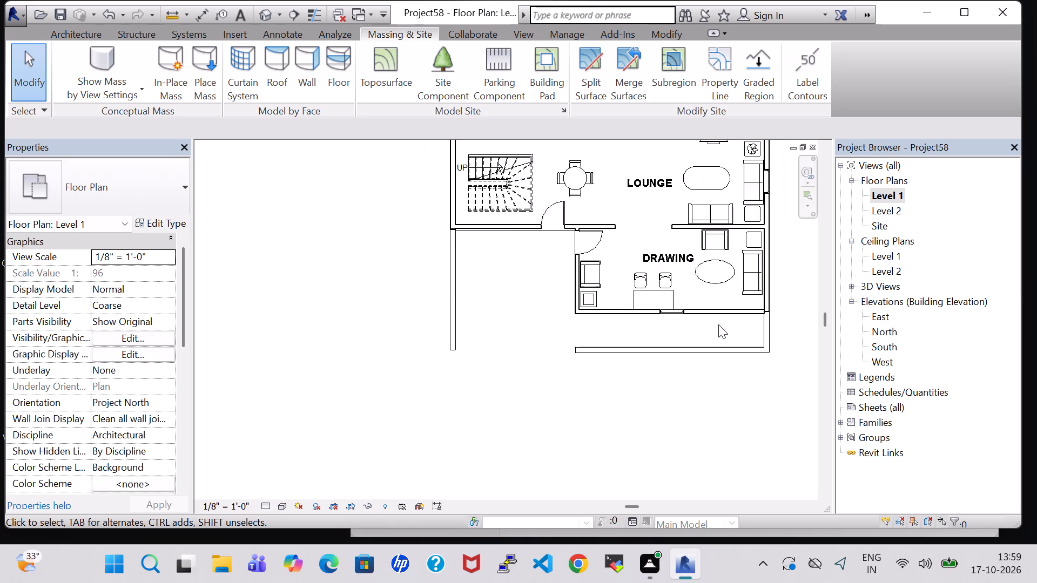
scroll(718, 324, "down", 1)
left_click(83, 28)
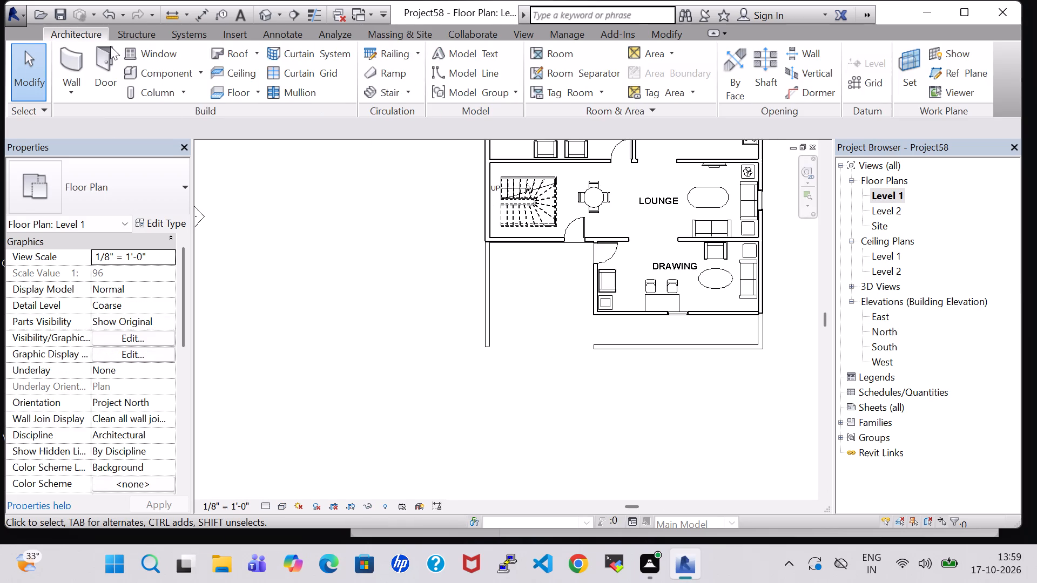
left_click(387, 51)
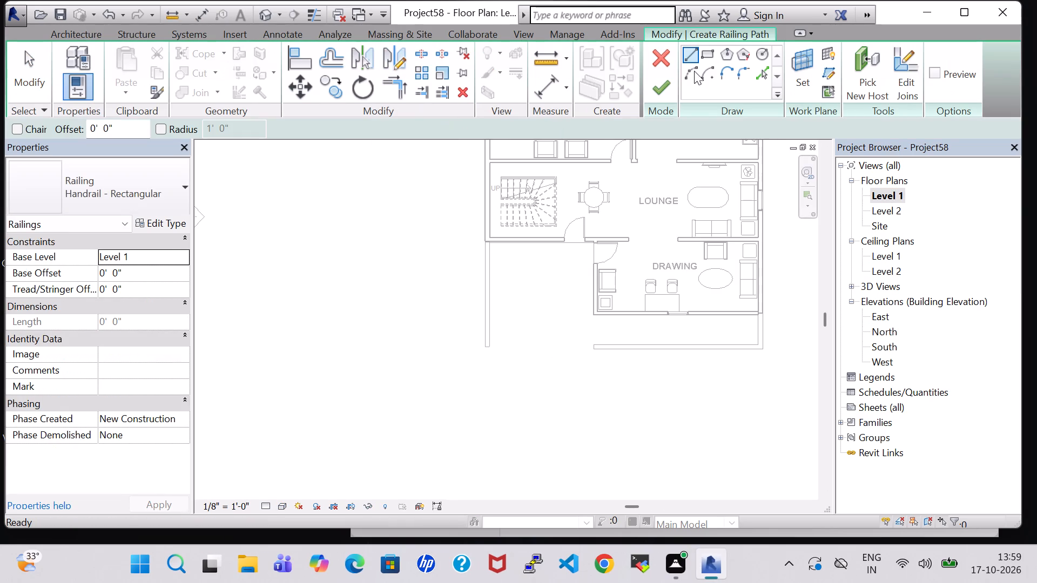
scroll(615, 351, "up", 5)
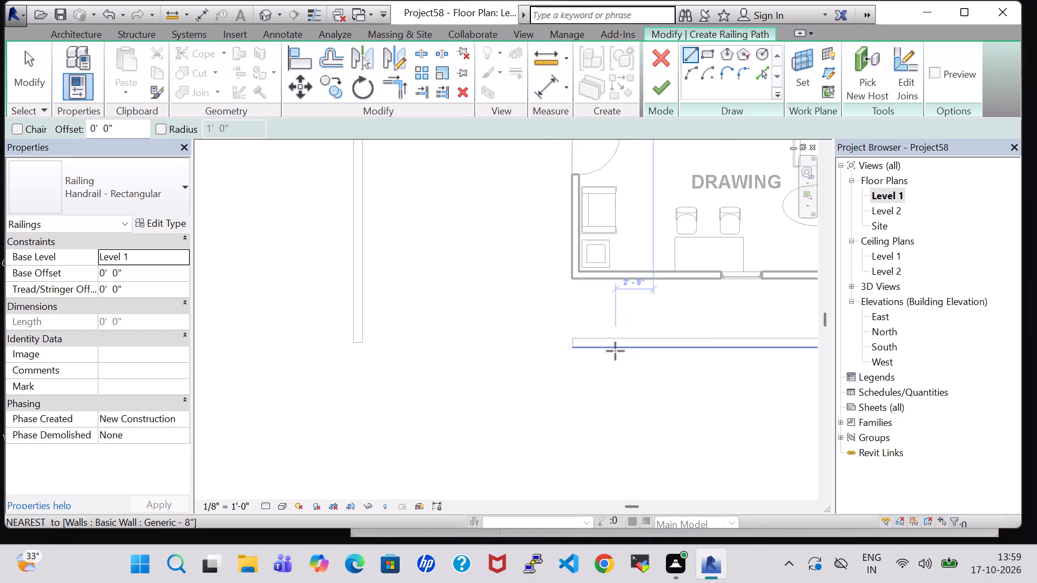
left_click(573, 346)
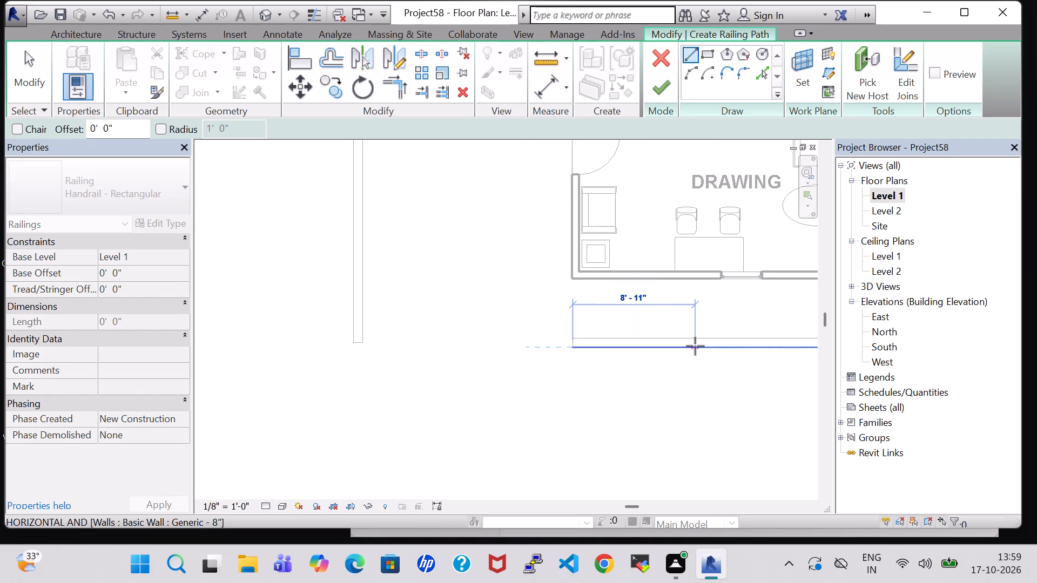
middle_click_drag(695, 346, 488, 373)
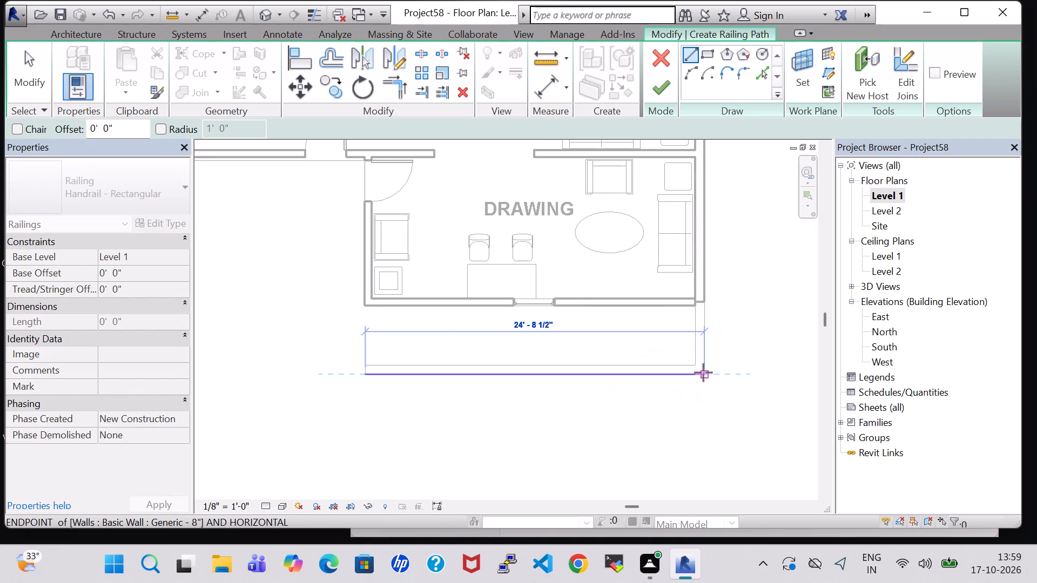
scroll(703, 373, "up", 7)
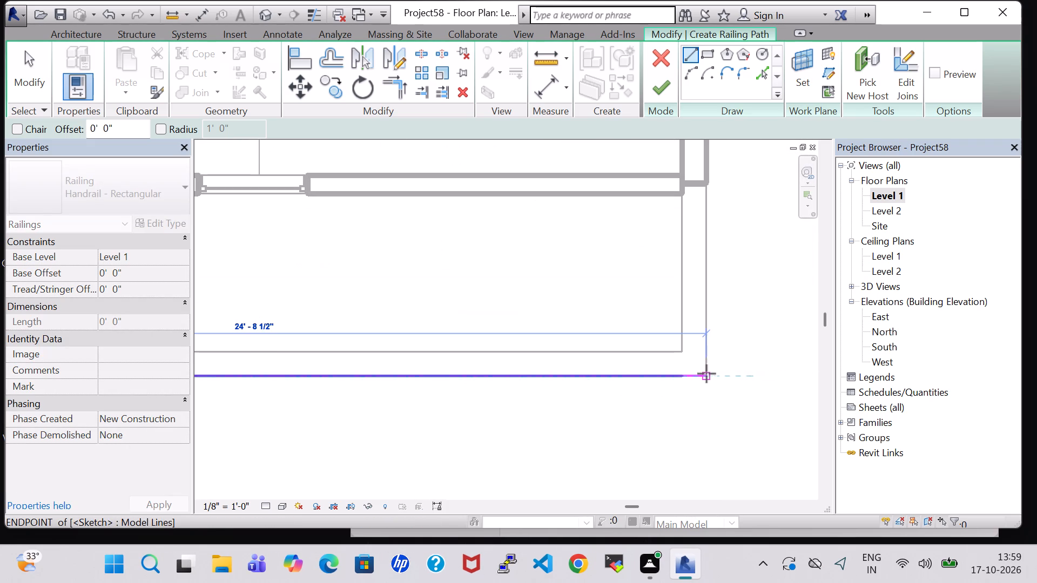
left_click(706, 374)
left_click(704, 187)
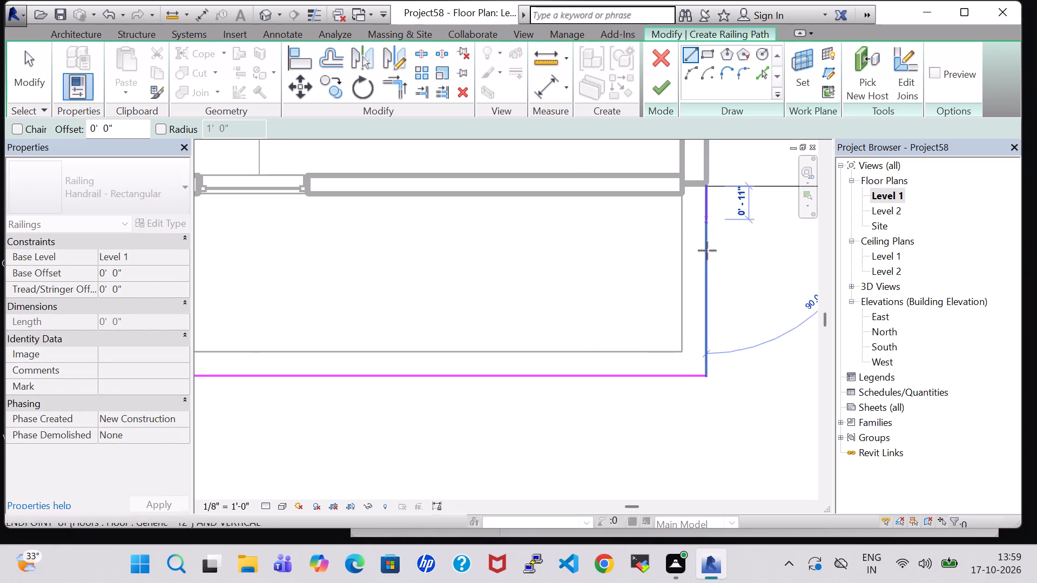
left_click(661, 89)
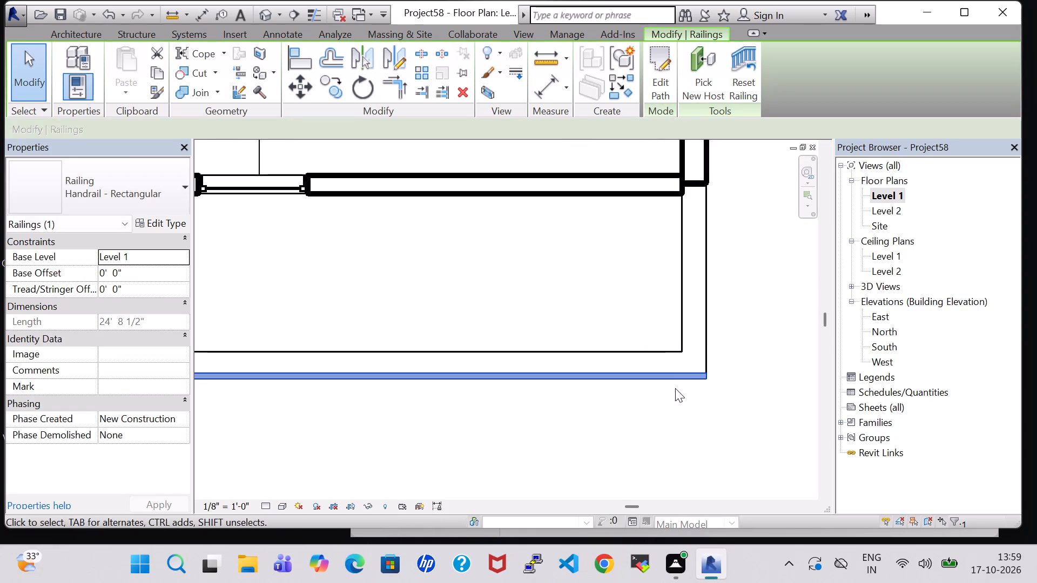
left_click(703, 324)
left_click(689, 450)
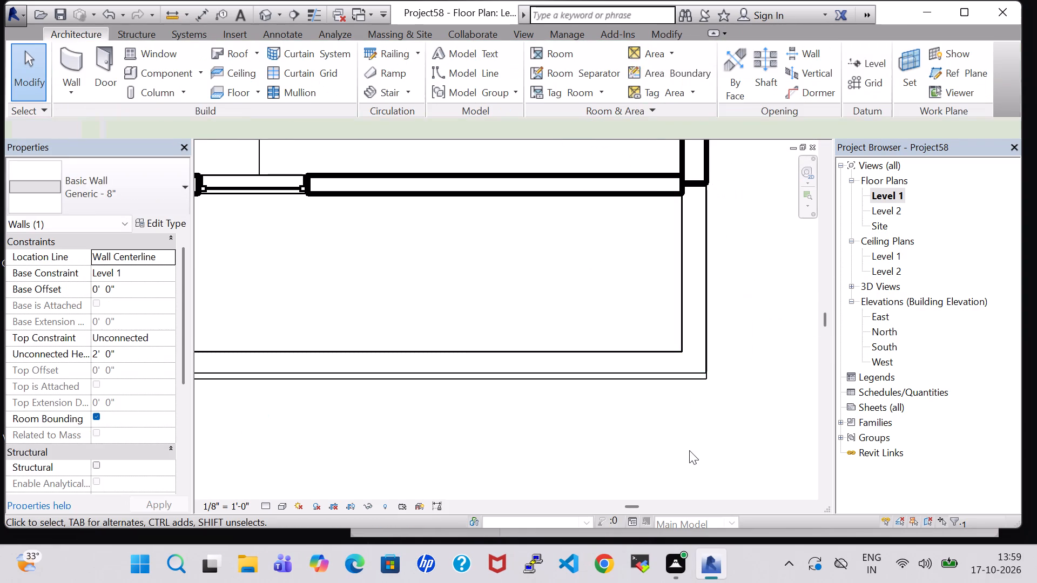
Set the base offset of the railing along the low south wall to 2' 0".
left_click(265, 9)
left_click(541, 337)
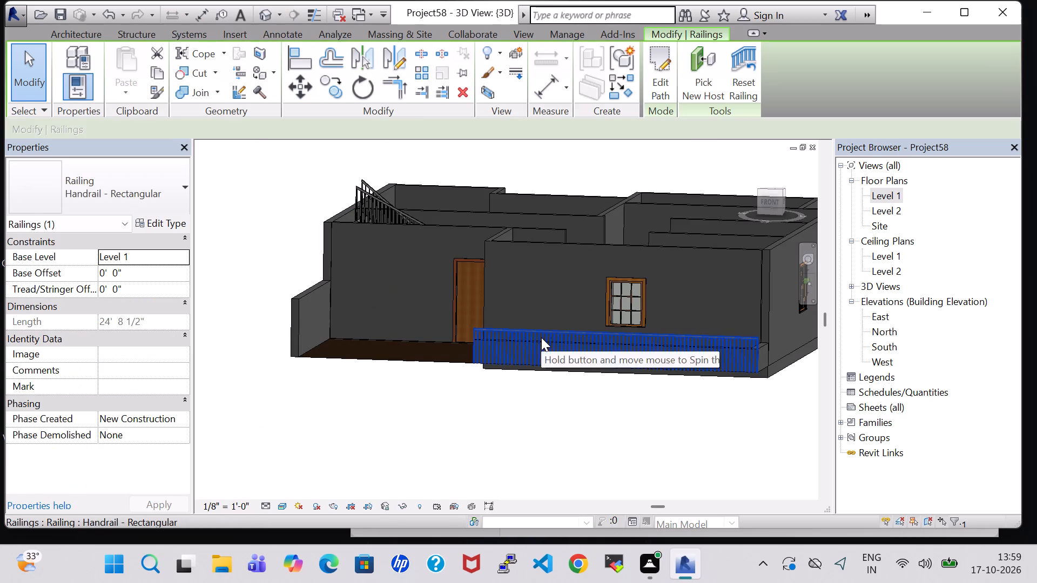
middle_click_drag(629, 394, 629, 443)
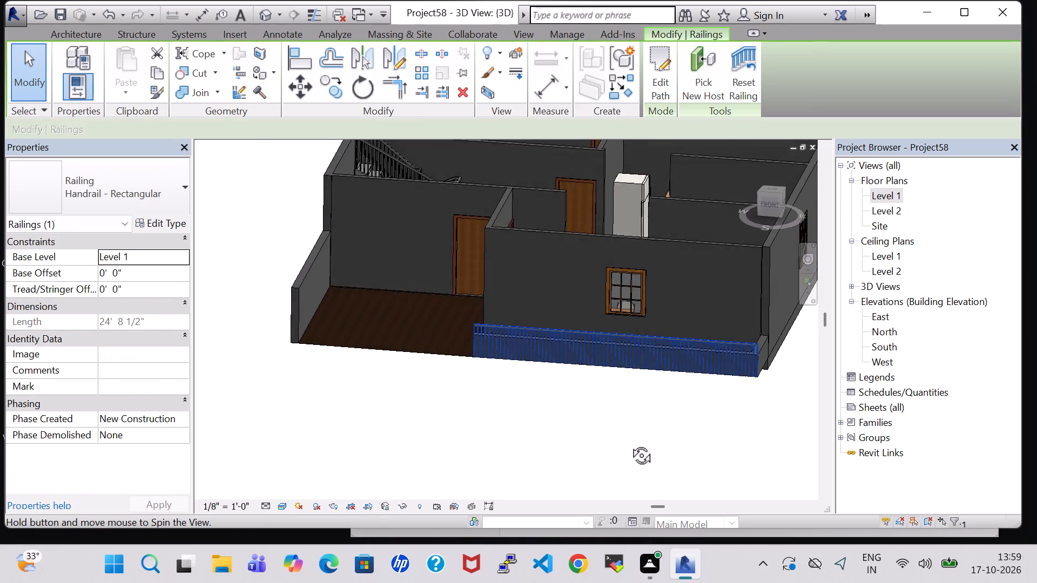
middle_click_drag(629, 443, 629, 464)
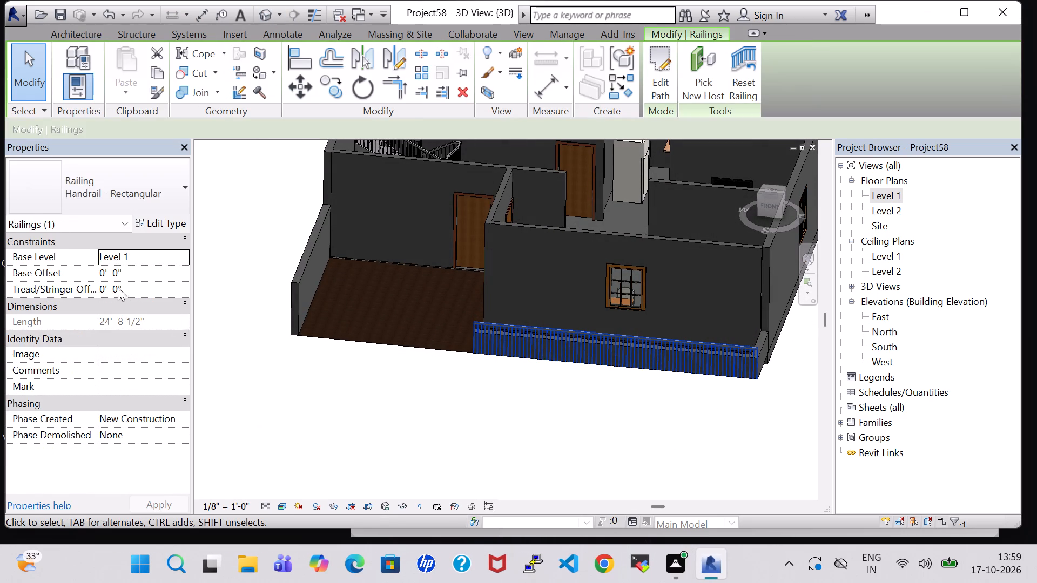
left_click(106, 274)
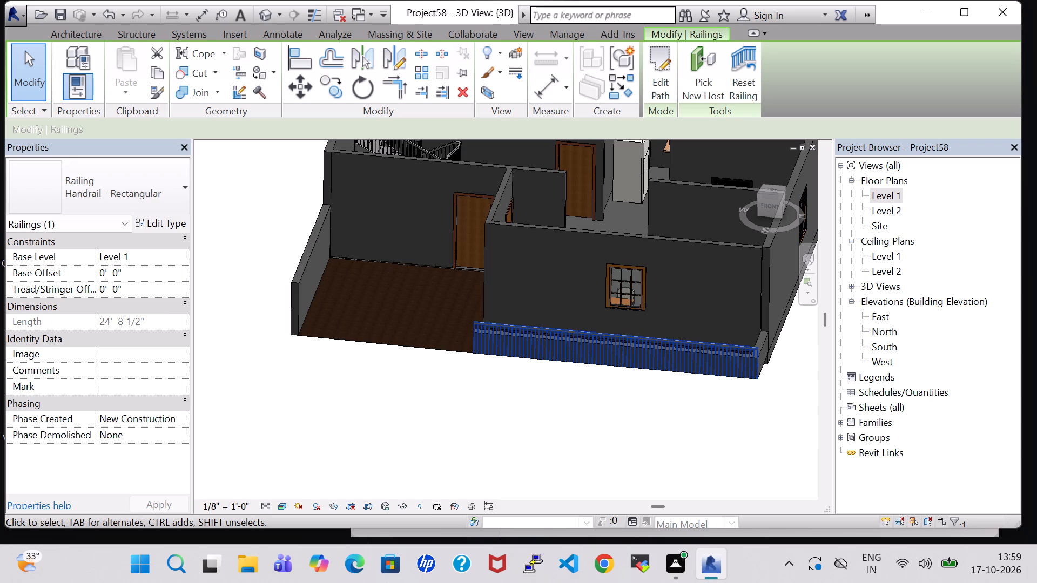
key("BackSpace")
key("2")
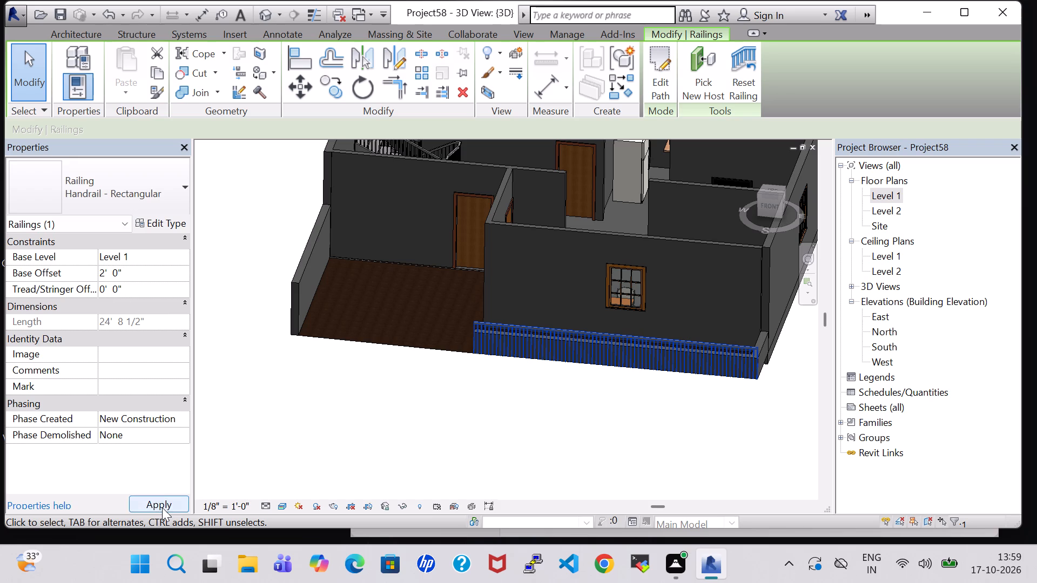
left_click(162, 507)
left_click(320, 443)
Change the south railing's type to Glass Panel - Bottom Fill.
left_click(508, 316)
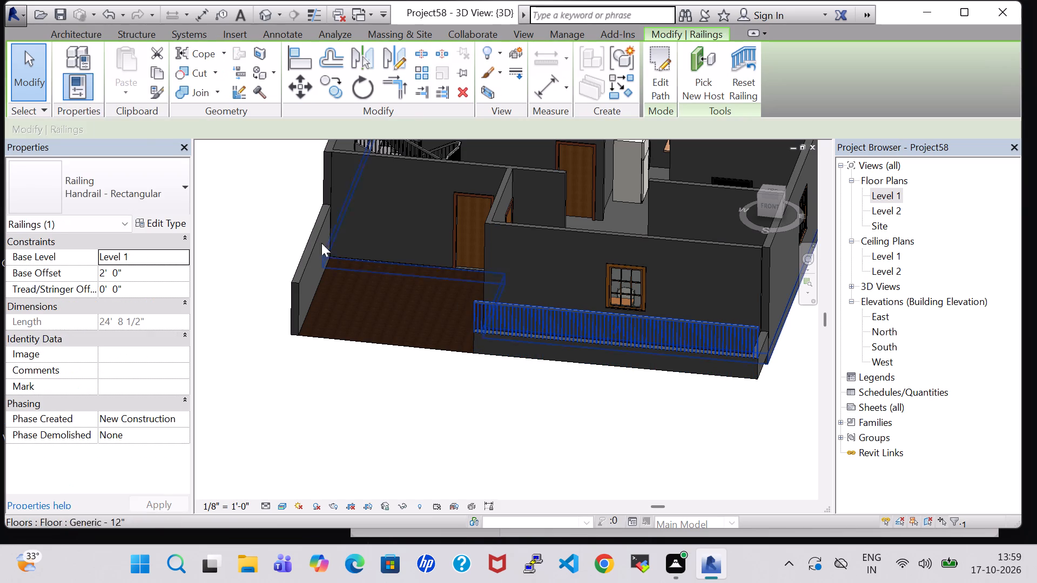
left_click(131, 179)
triple_click(190, 239)
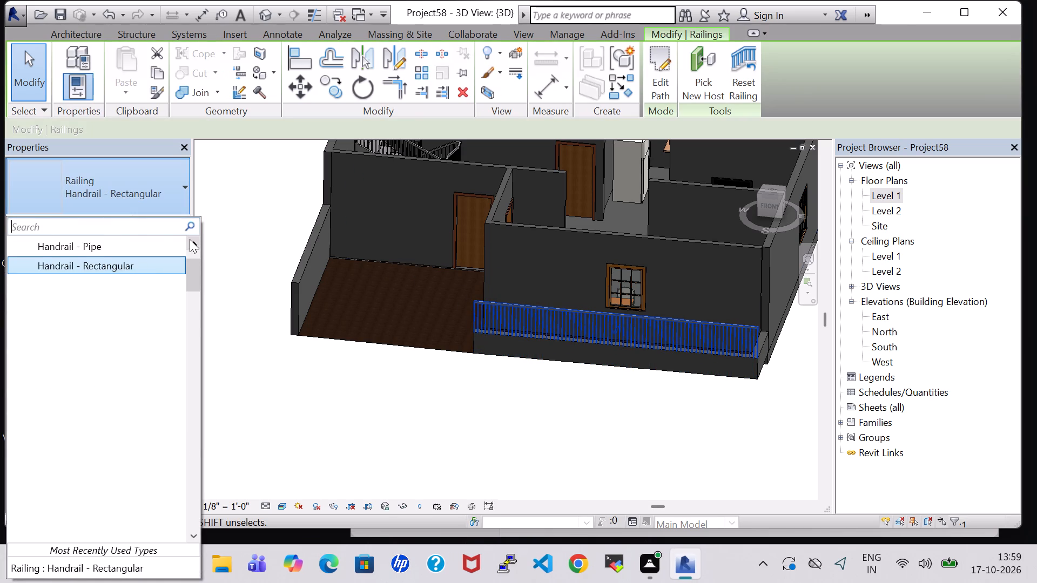
left_click(190, 239)
triple_click(196, 243)
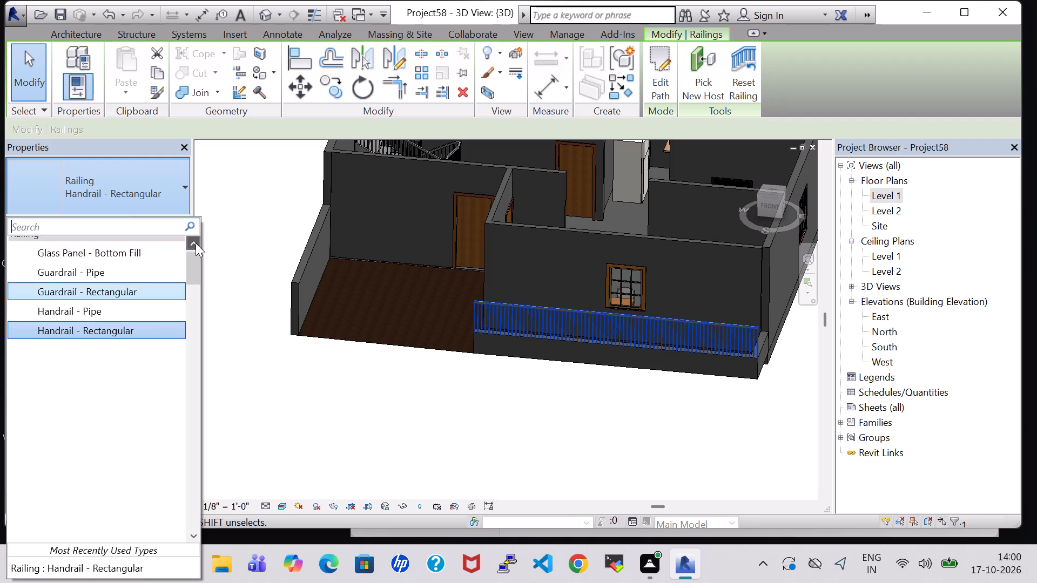
left_click(134, 266)
left_click(502, 443)
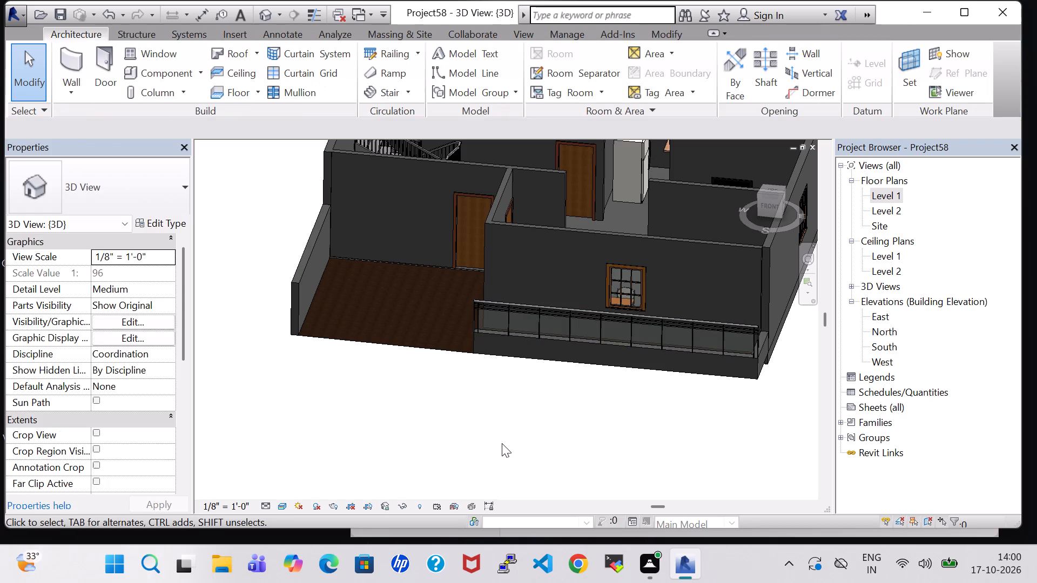
On the Level 1 plan, sketch a railing about 5' 2 1/2" long along the outer edge of the short east return wall and finish it.
middle_click_drag(644, 423, 549, 460, "shift")
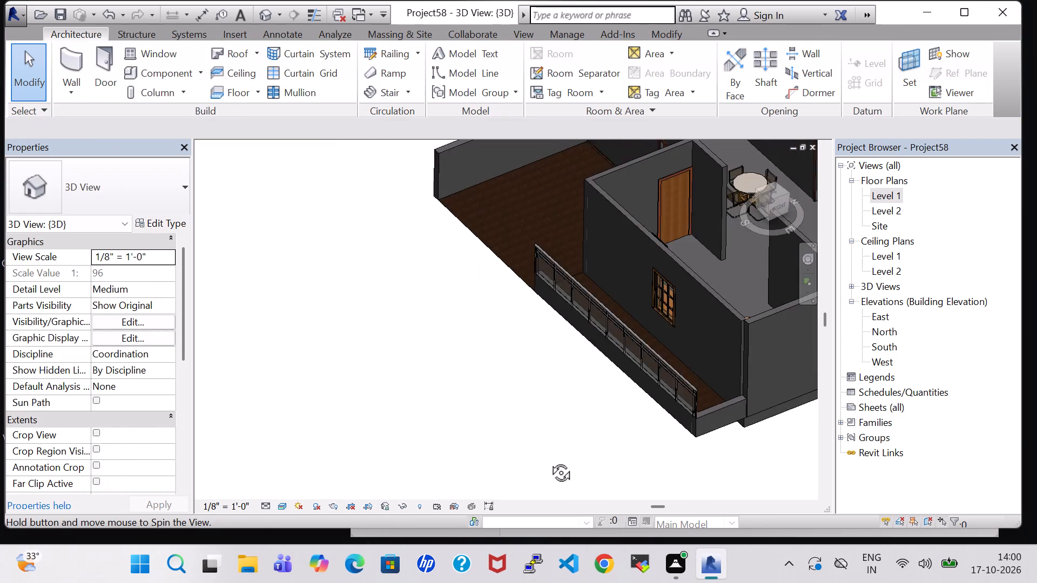
middle_click_drag(549, 460, 544, 460, "shift")
middle_click_drag(679, 382, 681, 460)
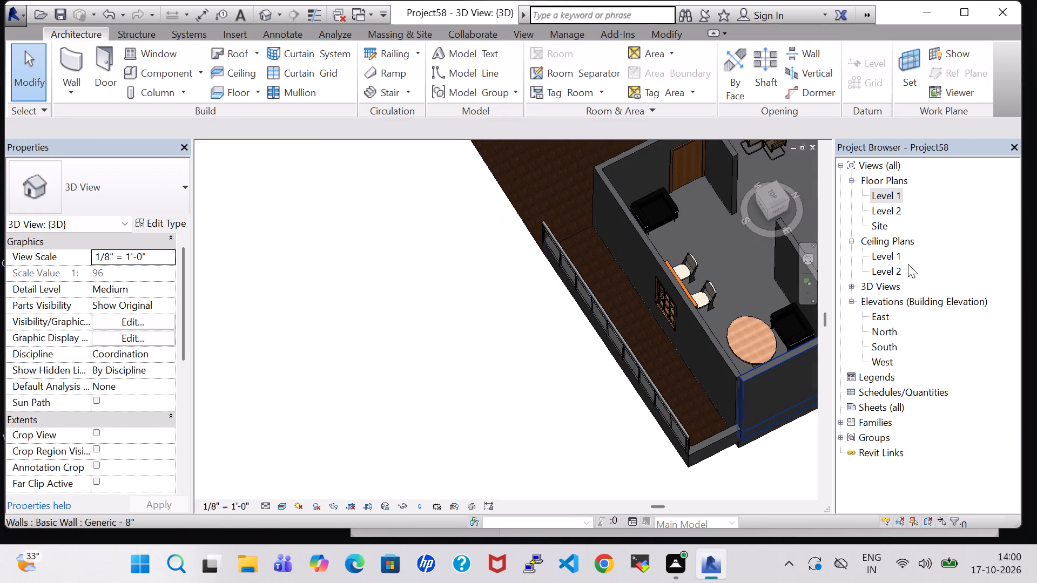
double_click(878, 195)
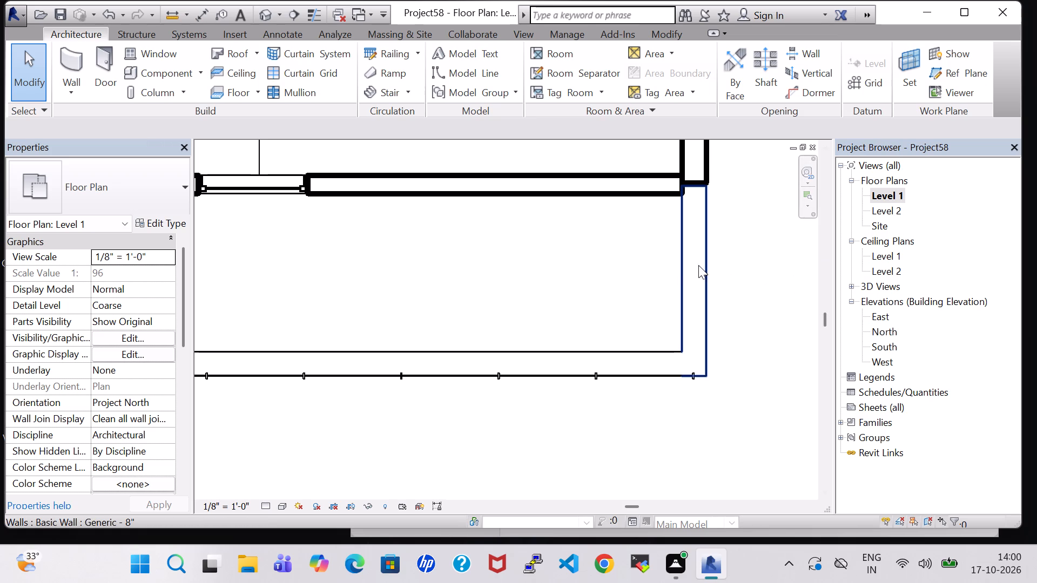
left_click(706, 263)
left_click(739, 394)
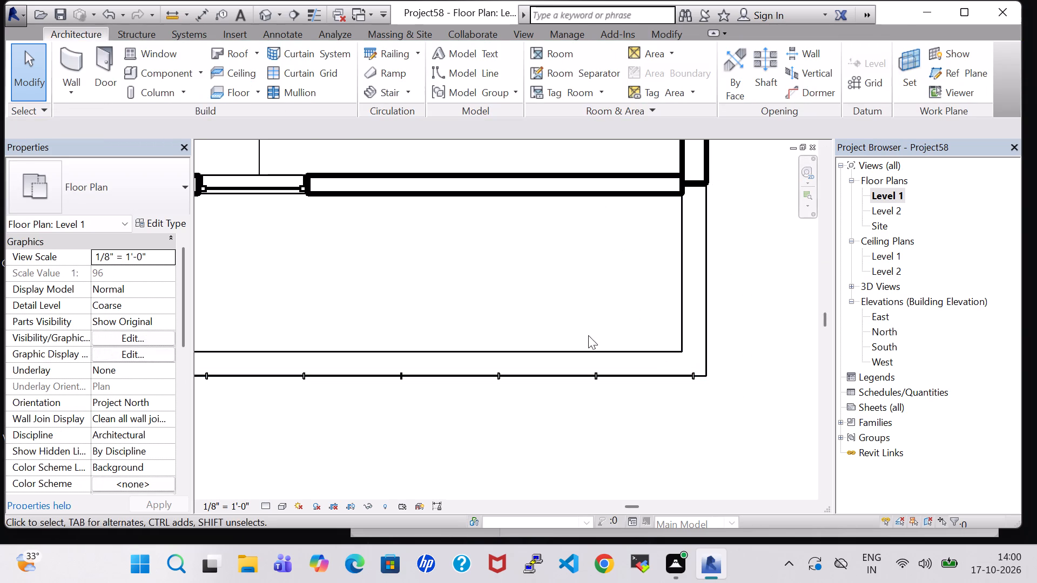
left_click(595, 459)
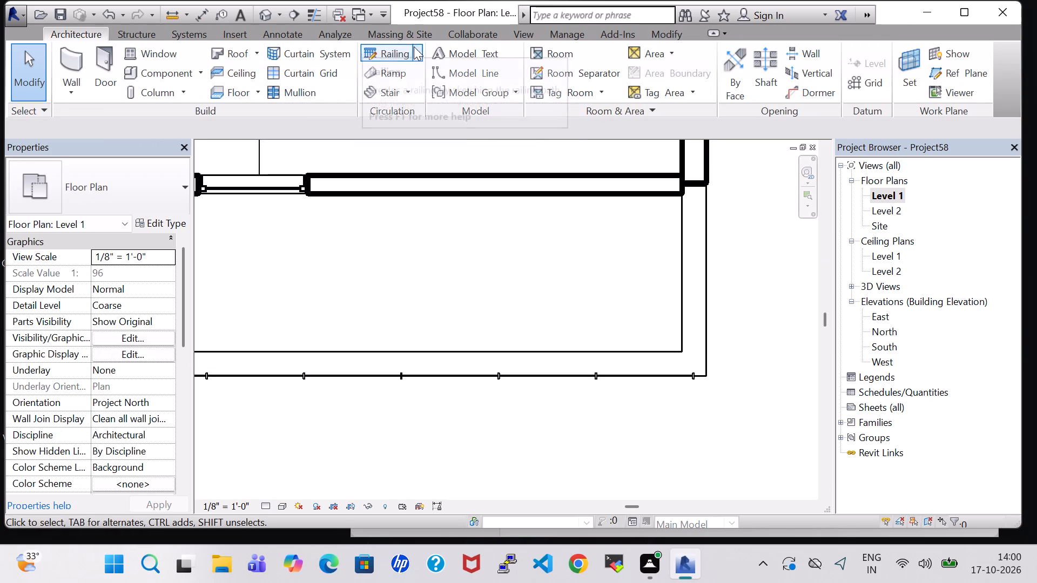
left_click(374, 50)
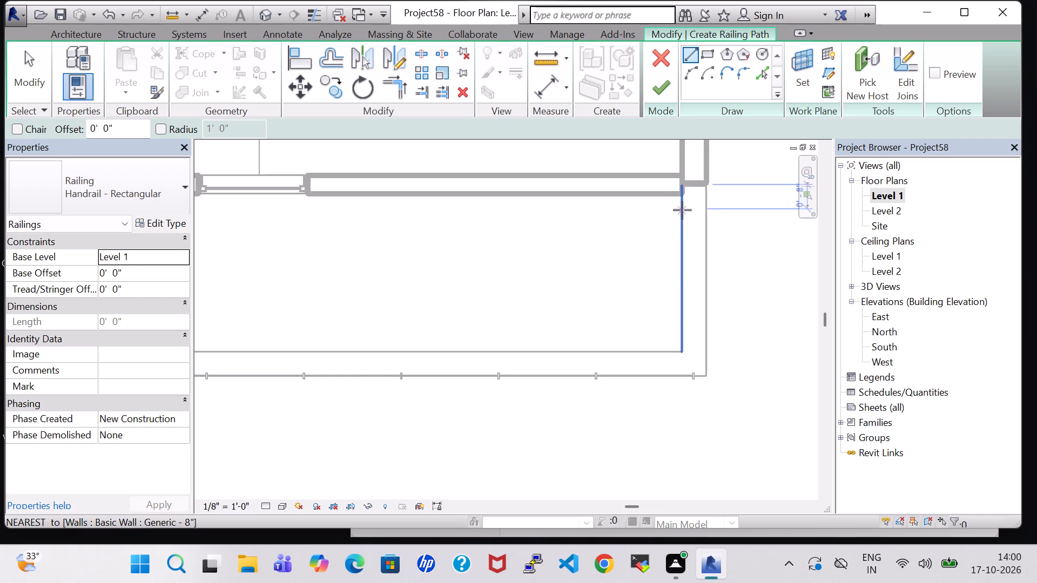
left_click(703, 186)
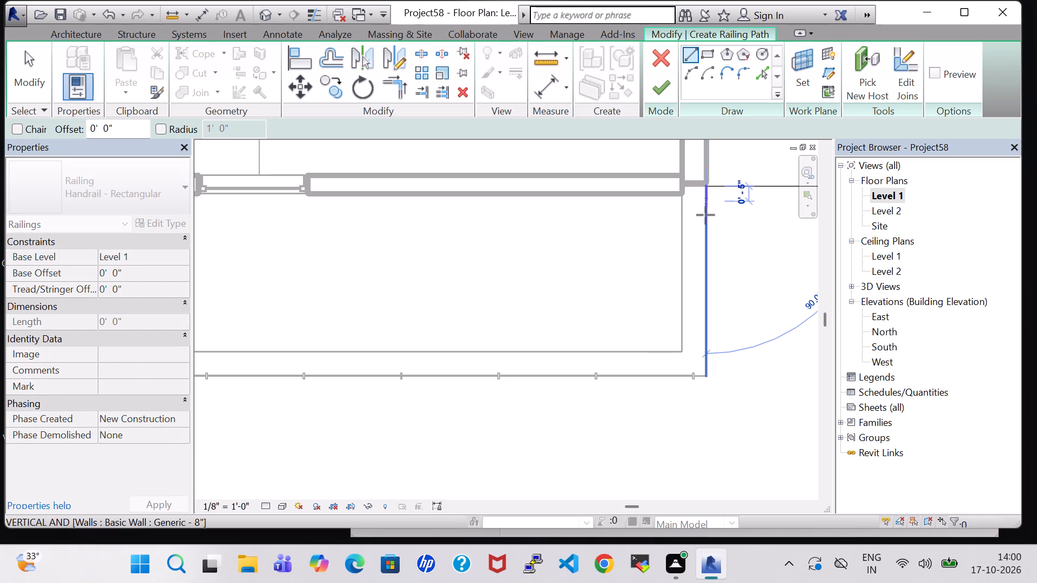
left_click(706, 375)
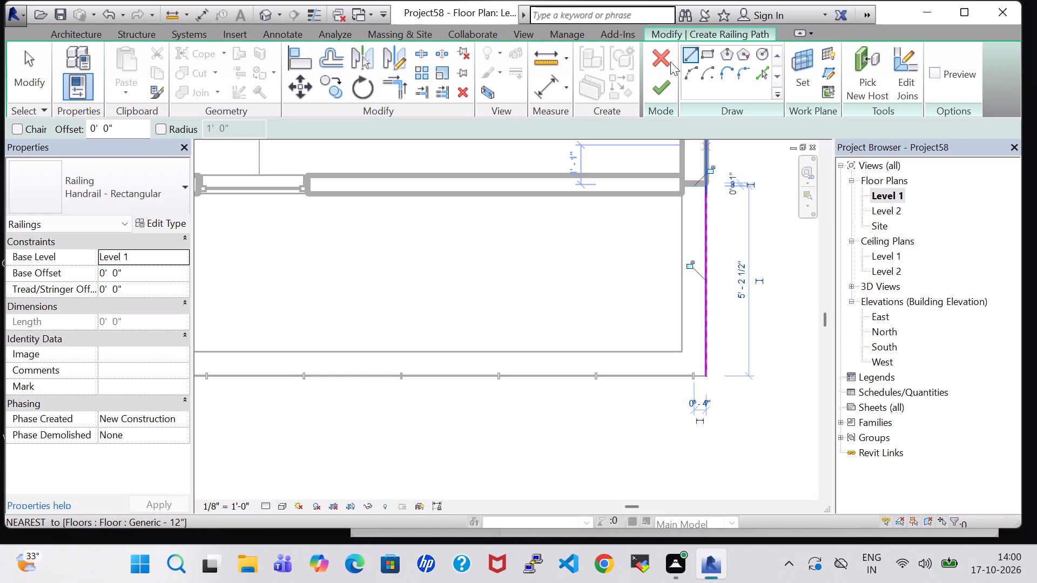
left_click(668, 81)
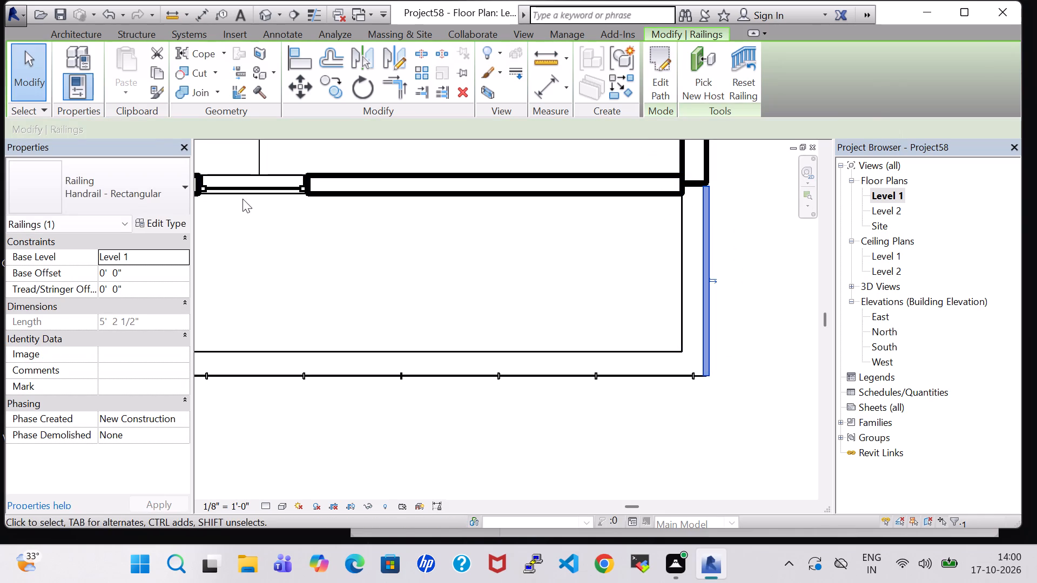
Change the east return railing's type to Glass Panel - Bottom Fill and set its base offset to 2' 0".
left_click(162, 201)
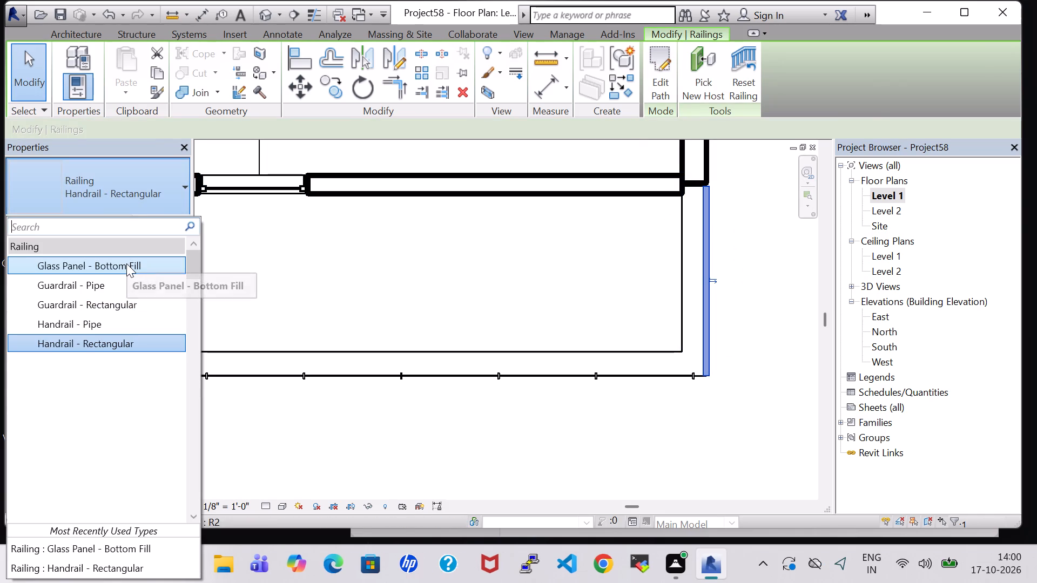
left_click(126, 263)
left_click(107, 270)
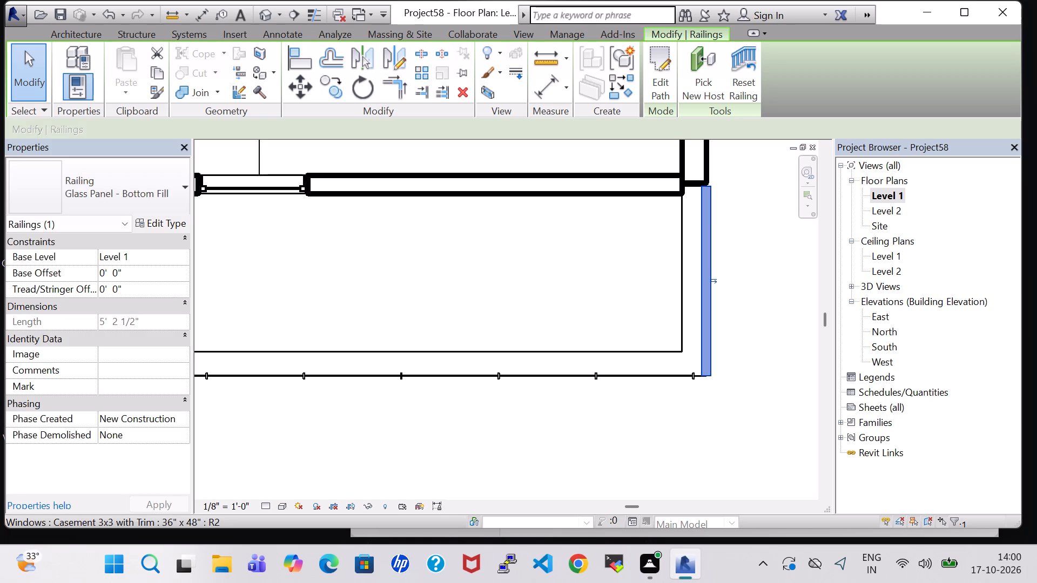
key("BackSpace")
key("BackSpace")
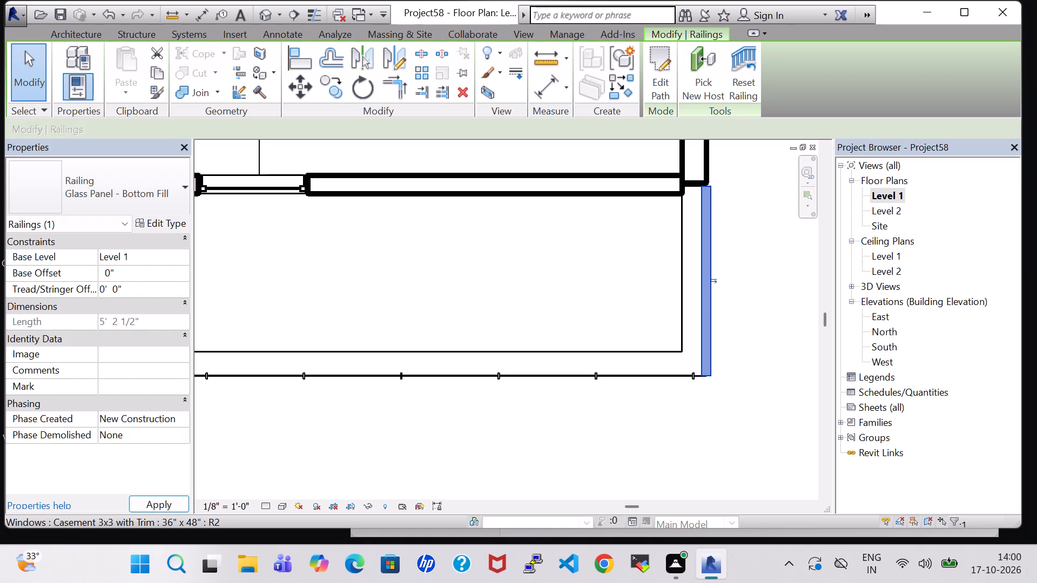
key("2")
key("apostrophe")
left_click(169, 503)
left_click(529, 448)
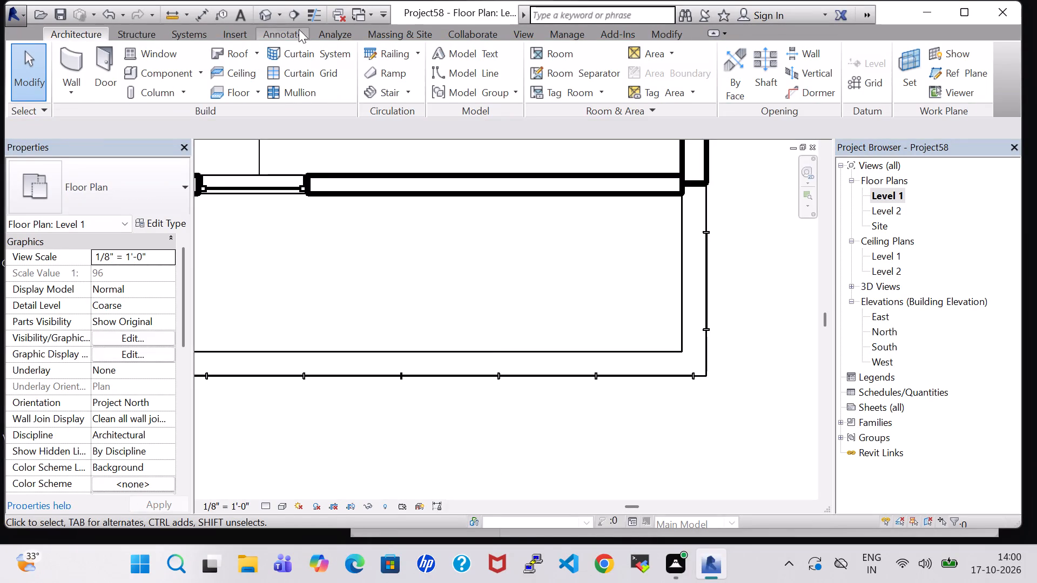
Examine the glass panel railings on the low front walls in 3D.
left_click(267, 16)
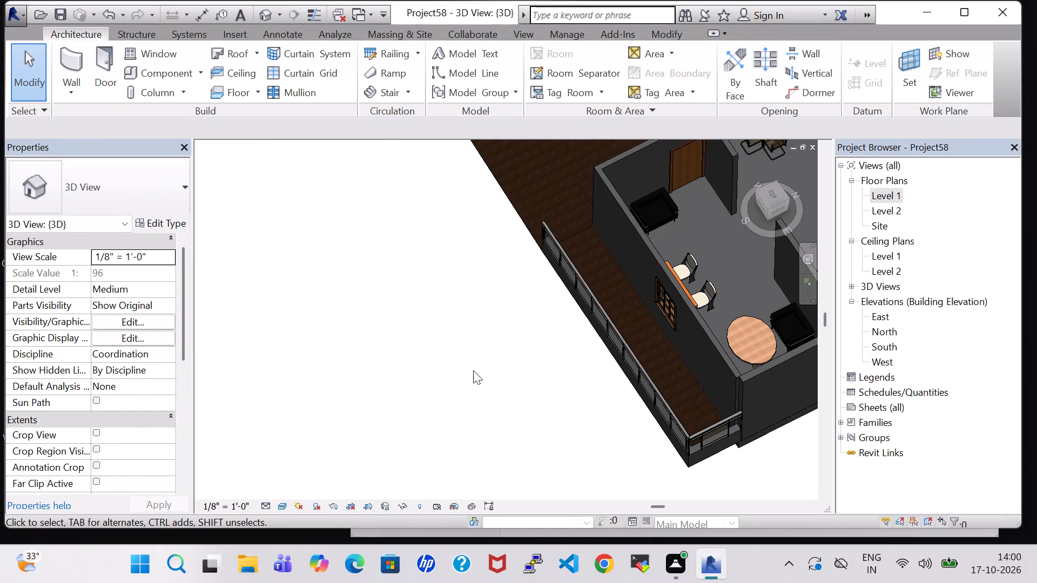
middle_click_drag(473, 372, 578, 278, "shift")
scroll(473, 372, "up", 1, "shift")
scroll(602, 315, "up", 4)
middle_click_drag(527, 472, 543, 513, "shift")
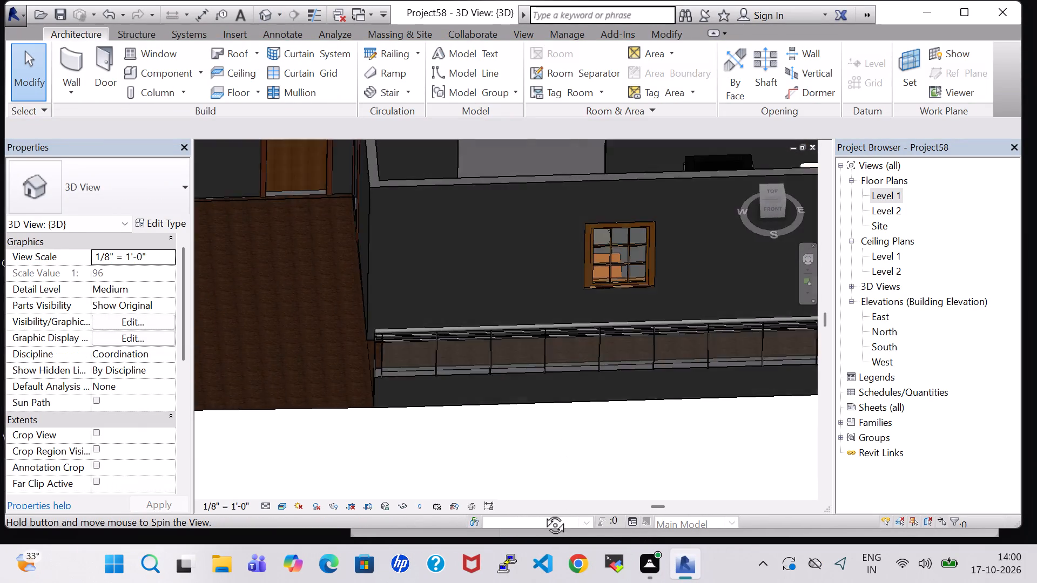
On the Level 1 plan, load the RPC Plant - Tropical family from the Planting folder of the US Imperial library.
middle_click_drag(543, 513, 539, 519, "shift")
scroll(622, 383, "up", 1)
middle_click_drag(622, 383, 622, 451, "shift")
double_click(891, 196)
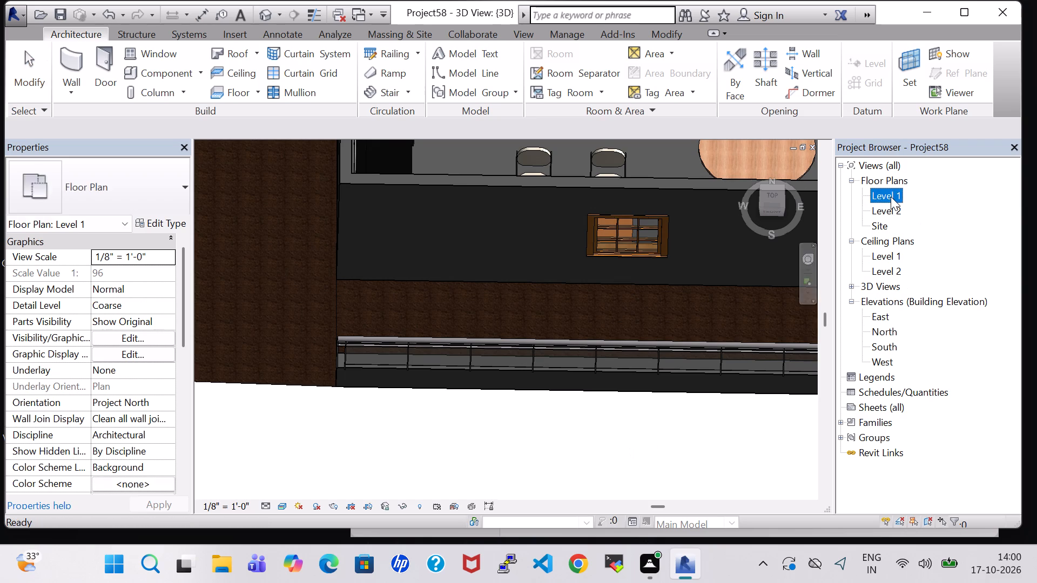
scroll(661, 322, "down", 5)
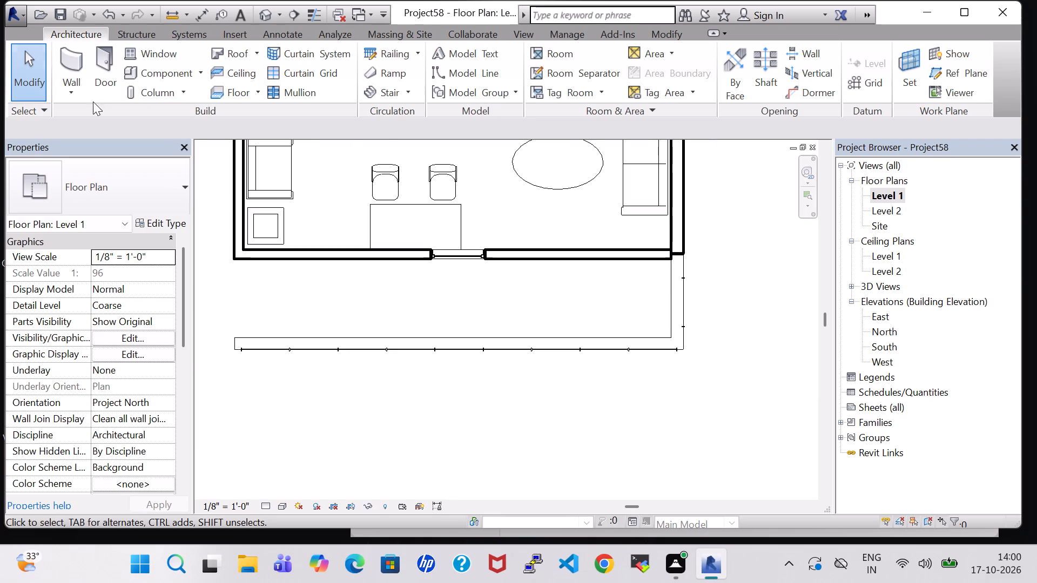
left_click(165, 79)
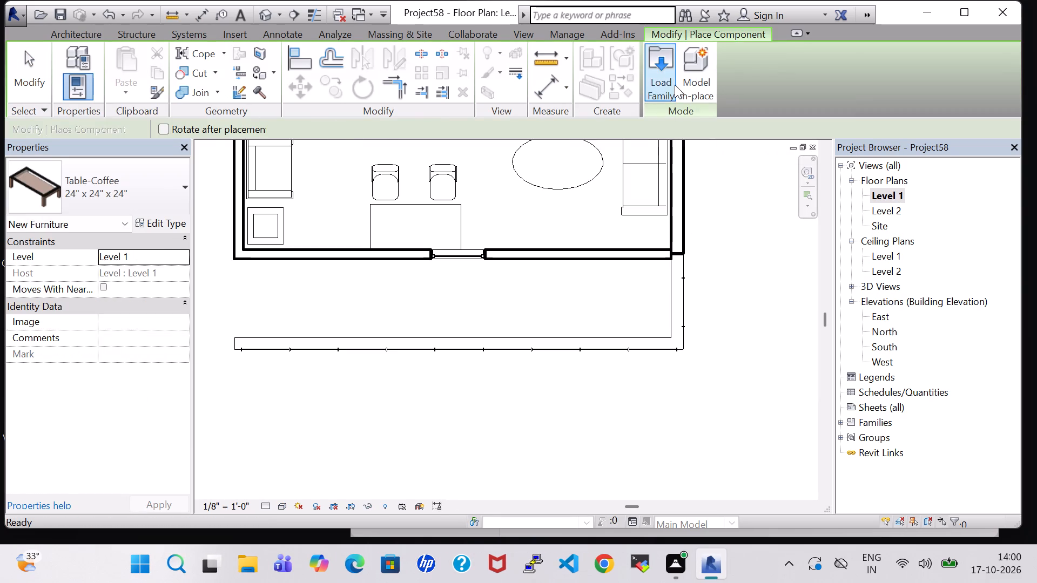
left_click(675, 85)
scroll(541, 302, "down", 2)
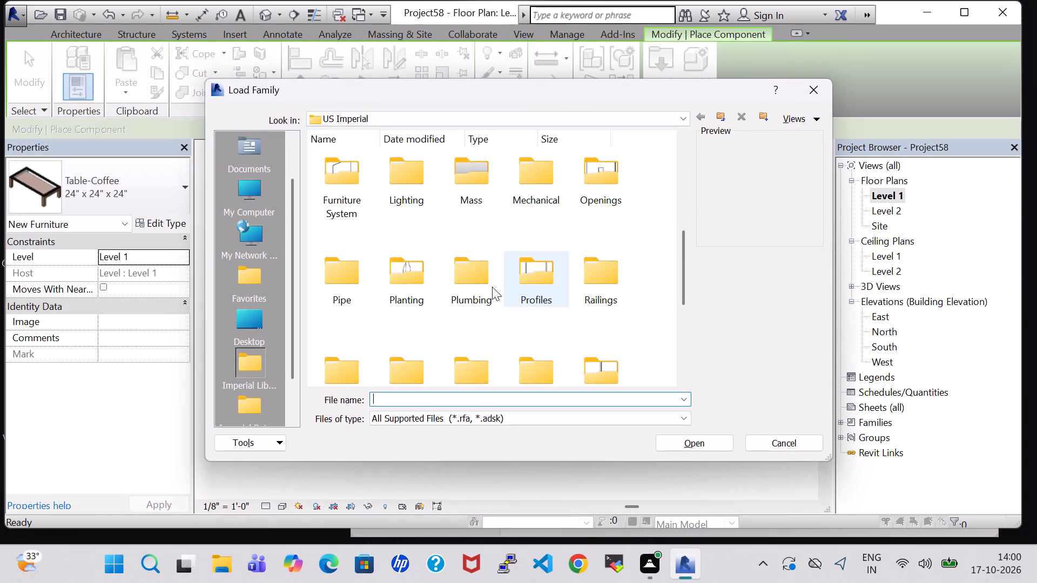
left_click(492, 287)
double_click(410, 278)
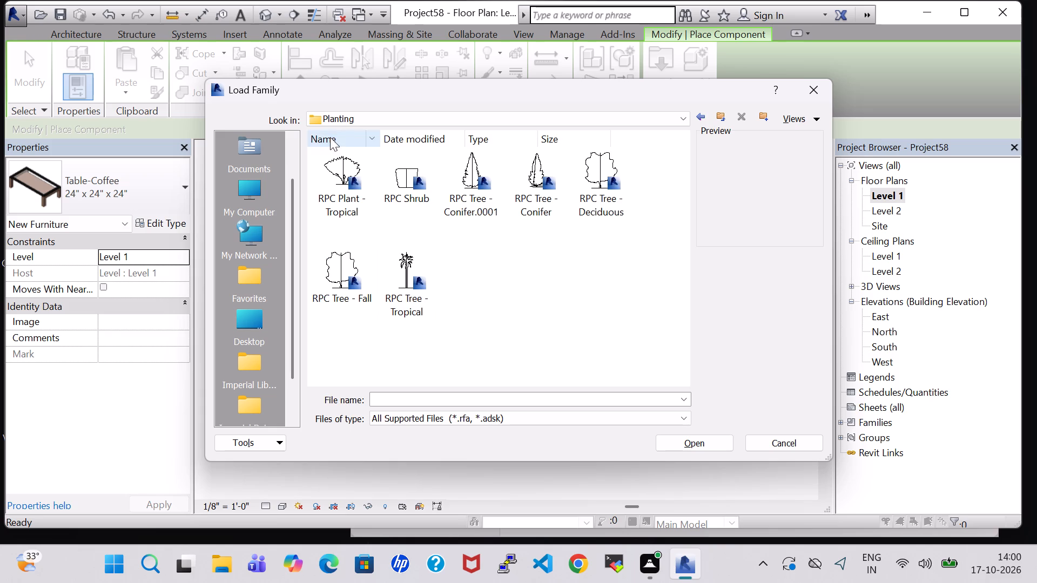
left_click(359, 164)
left_click(687, 439)
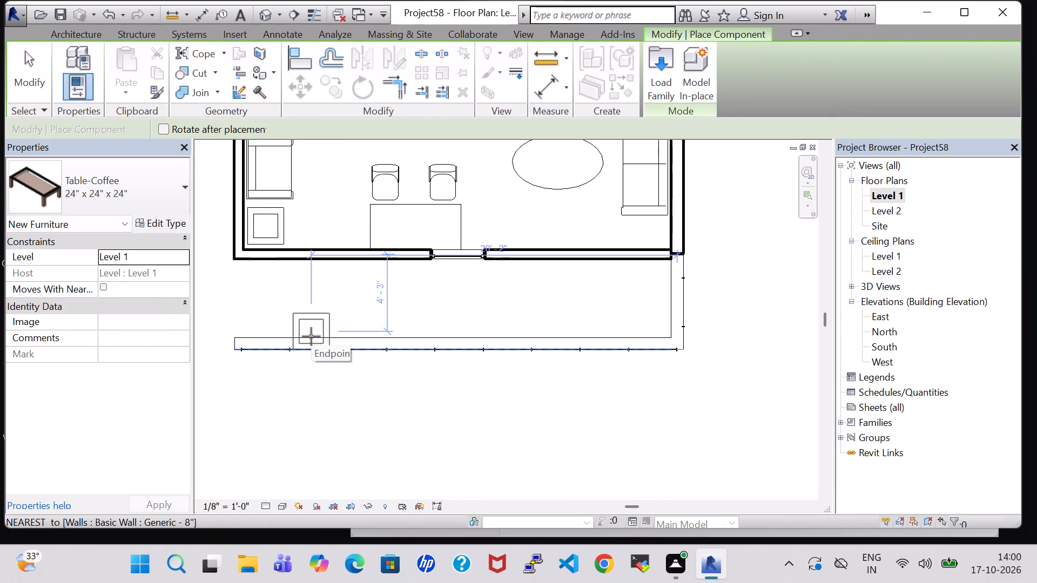
key("Escape")
Place two RPC Plant - Tropical Jungle Flame - 3' plants 2' 0" outside the drawing room's south wall, about 23' 2" and 1' 10" from the east wall.
scroll(343, 316, "down", 3)
middle_click_drag(340, 294, 369, 487)
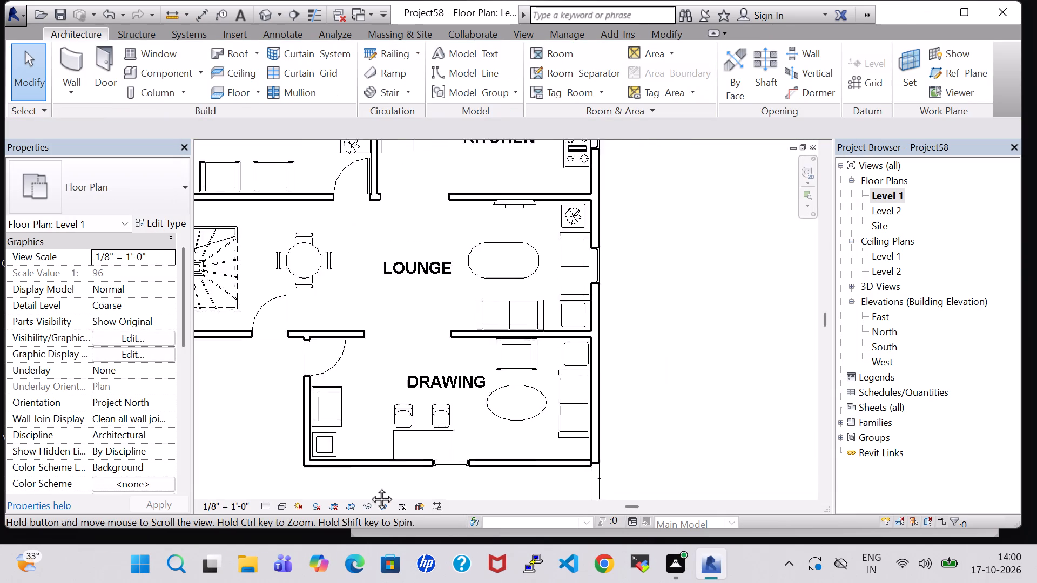
middle_click_drag(369, 487, 369, 487)
scroll(369, 487, "up", 1)
scroll(430, 342, "down", 2)
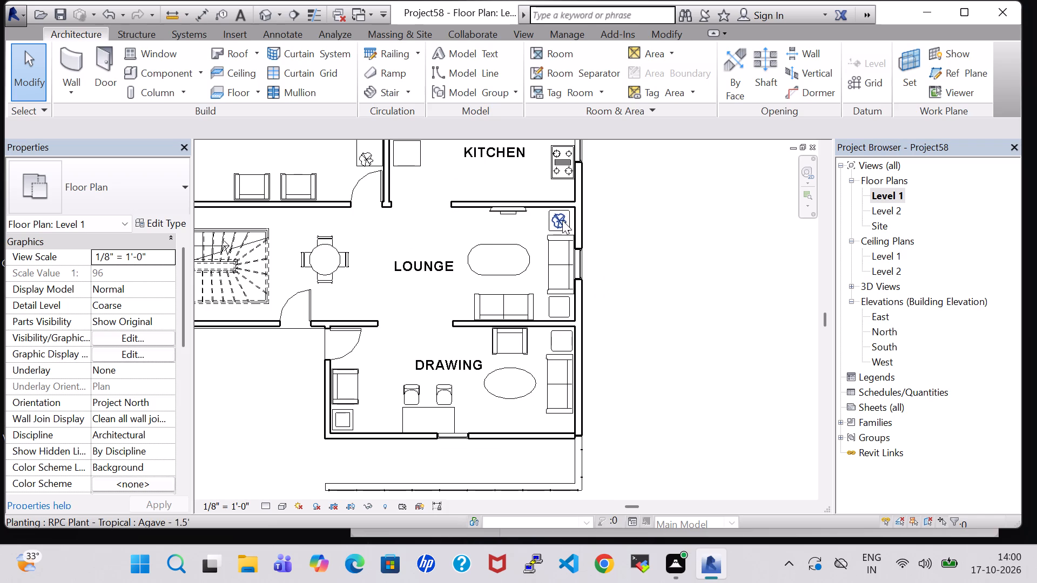
left_click(562, 220)
right_click(562, 220)
left_click(648, 288)
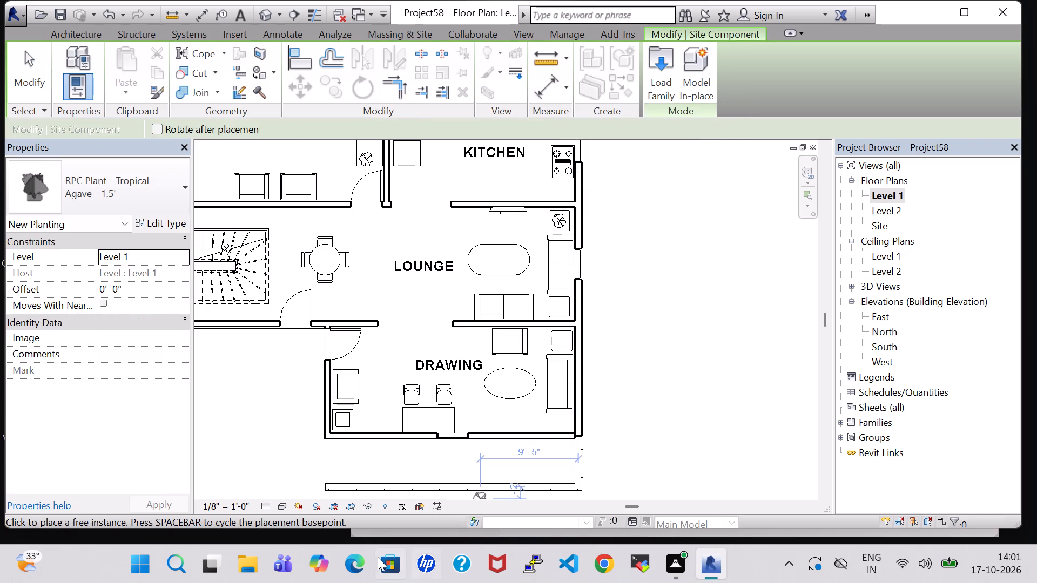
left_click(137, 201)
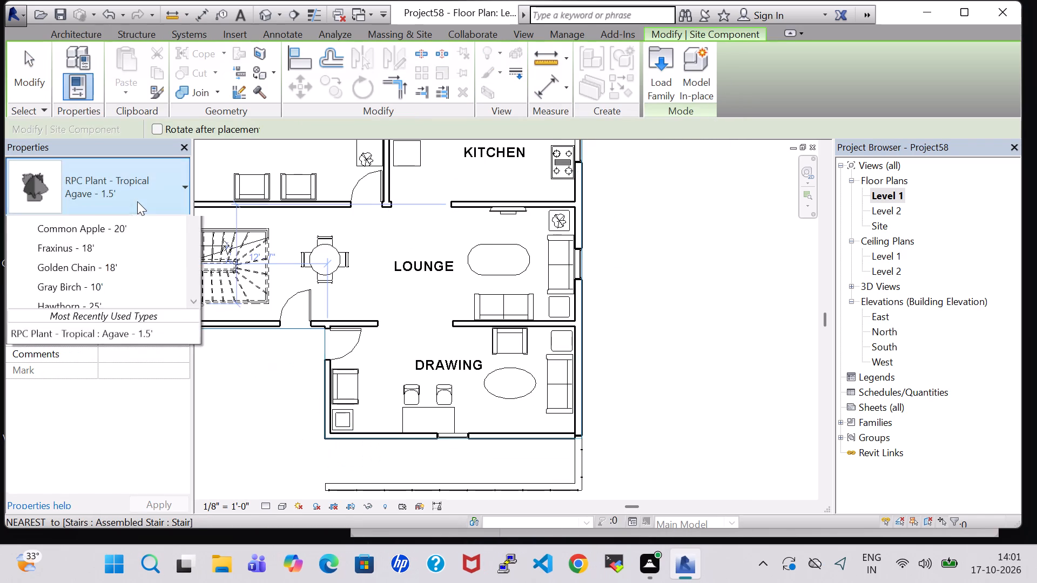
left_click(117, 378)
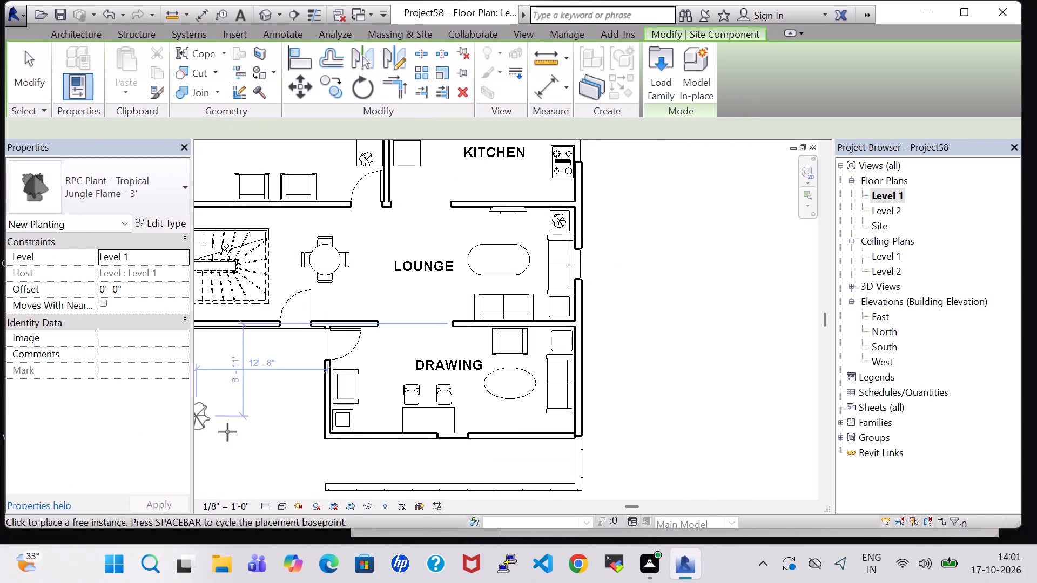
scroll(335, 462, "up", 4)
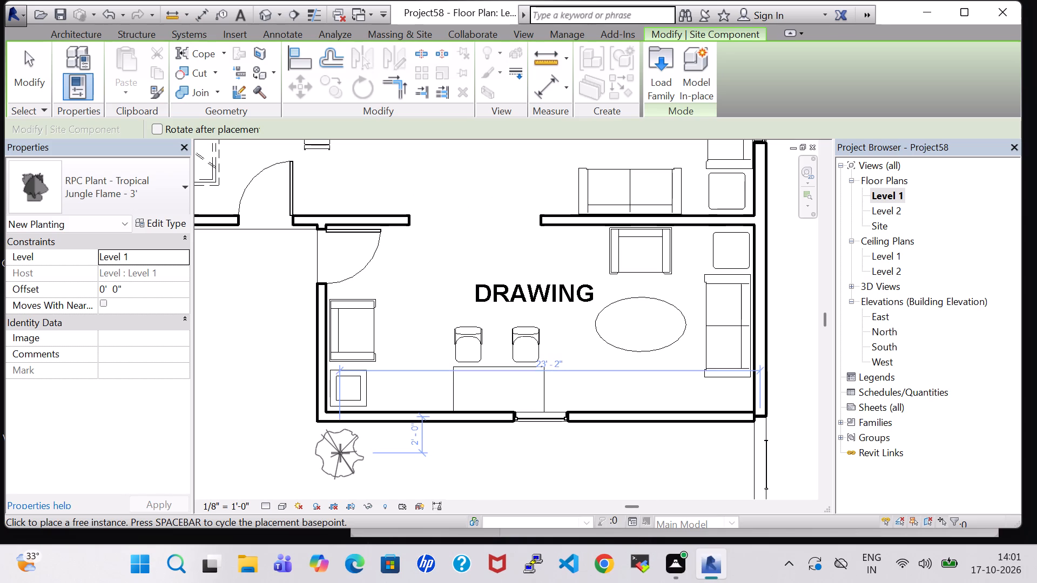
left_click(340, 453)
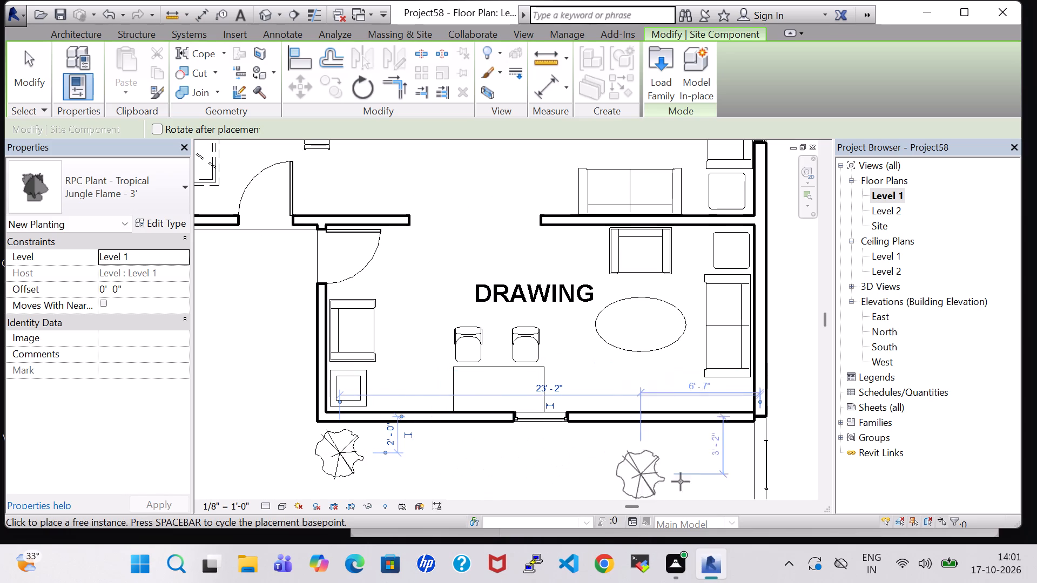
left_click(726, 456)
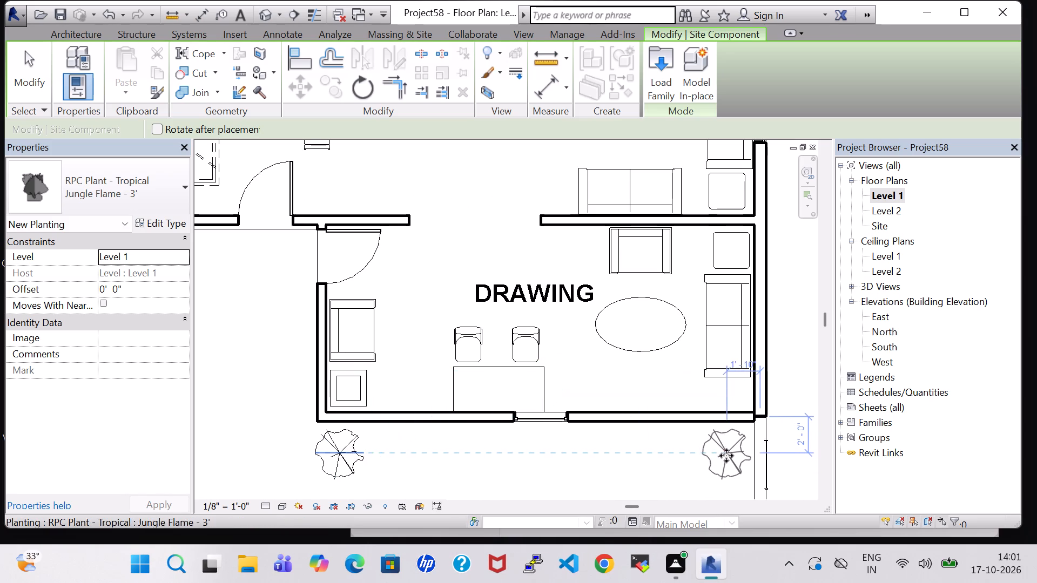
Add two Crane Lily - 3' plants to the same row, about 18' 2" and 6' 2" from the east wall.
middle_click_drag(726, 456, 708, 363)
scroll(708, 372, "up", 1)
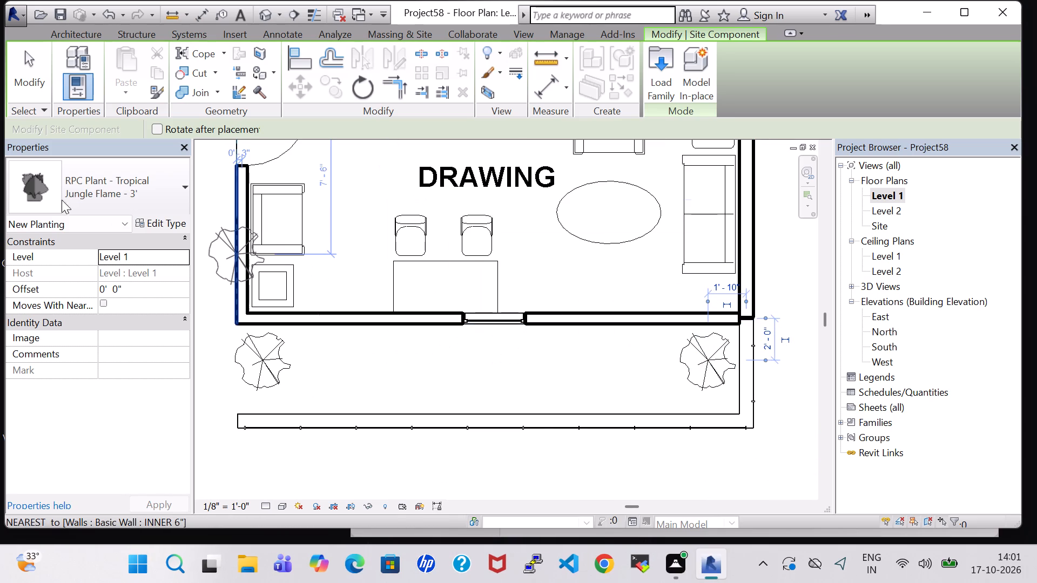
left_click(97, 182)
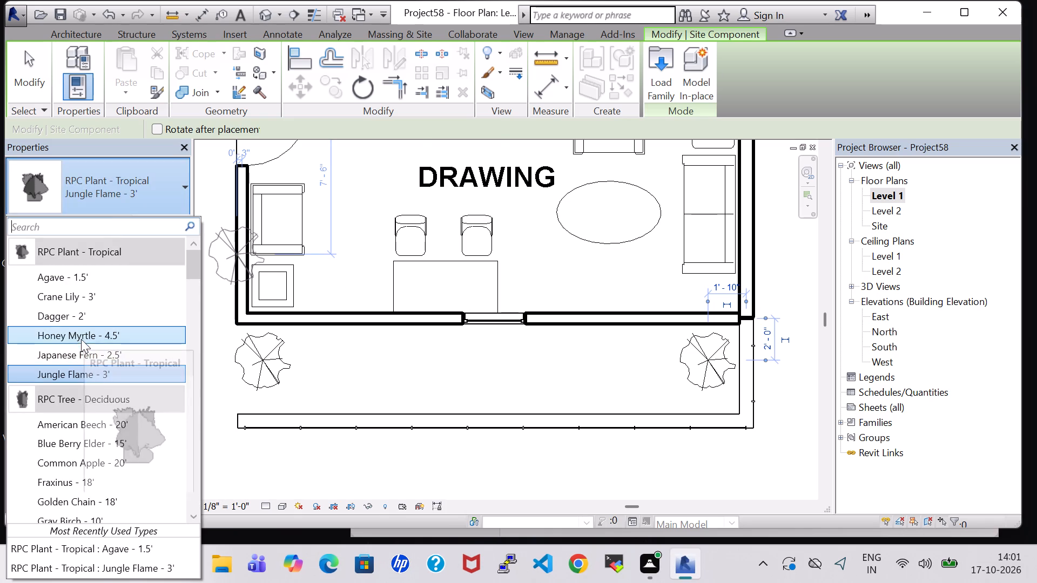
left_click(77, 303)
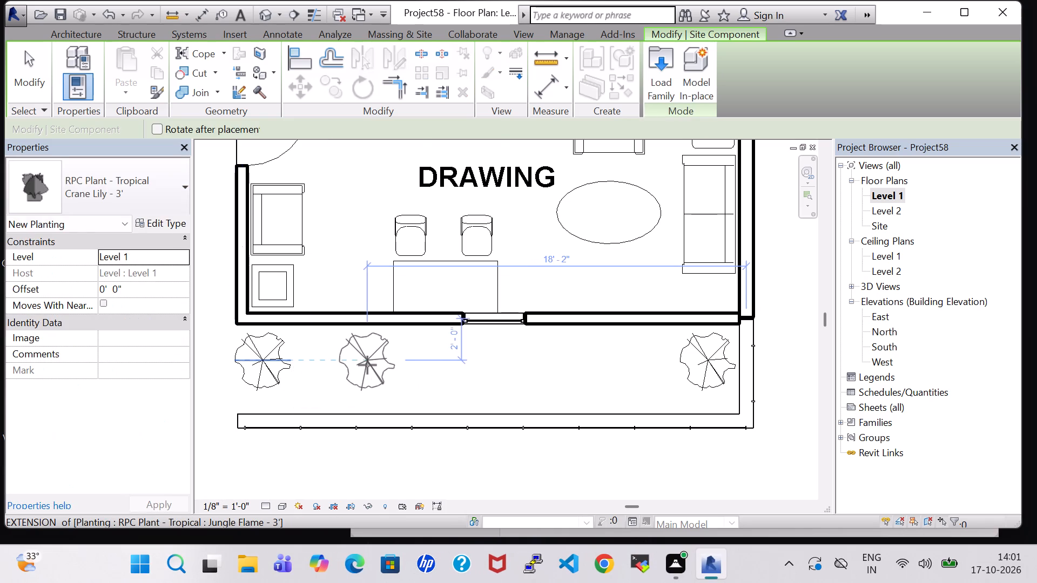
left_click(367, 365)
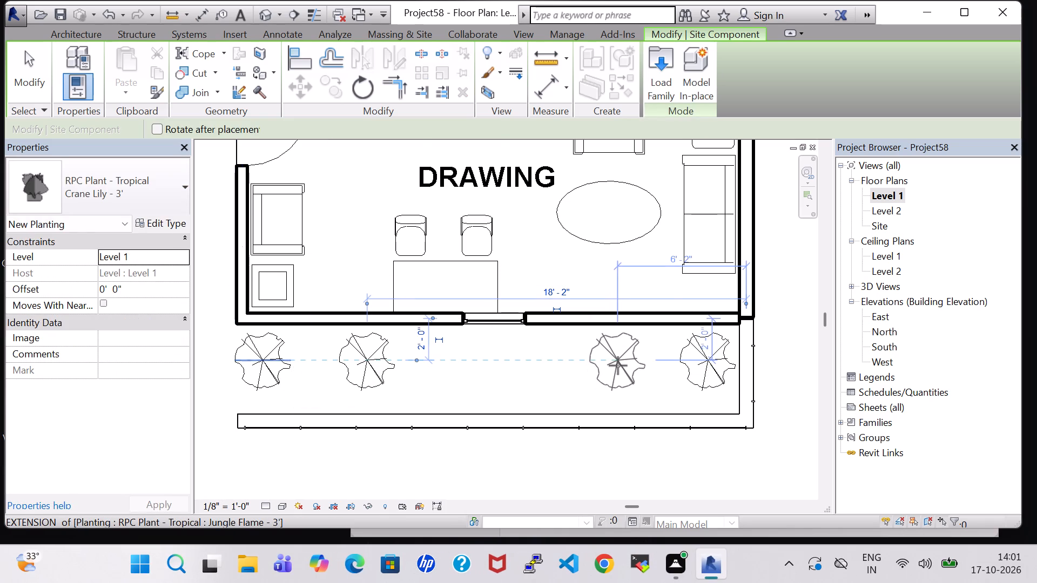
left_click(618, 365)
key("Escape")
key("Escape")
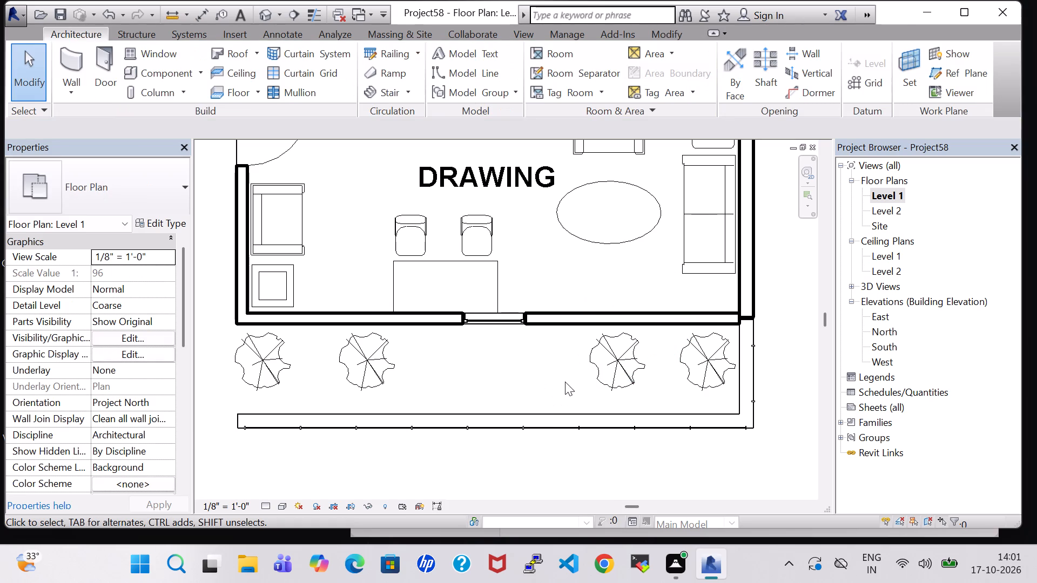
Check the planting in 3D and add a Jungle Flame - 3' to the row, about 9' 11" from the east wall.
left_click(263, 18)
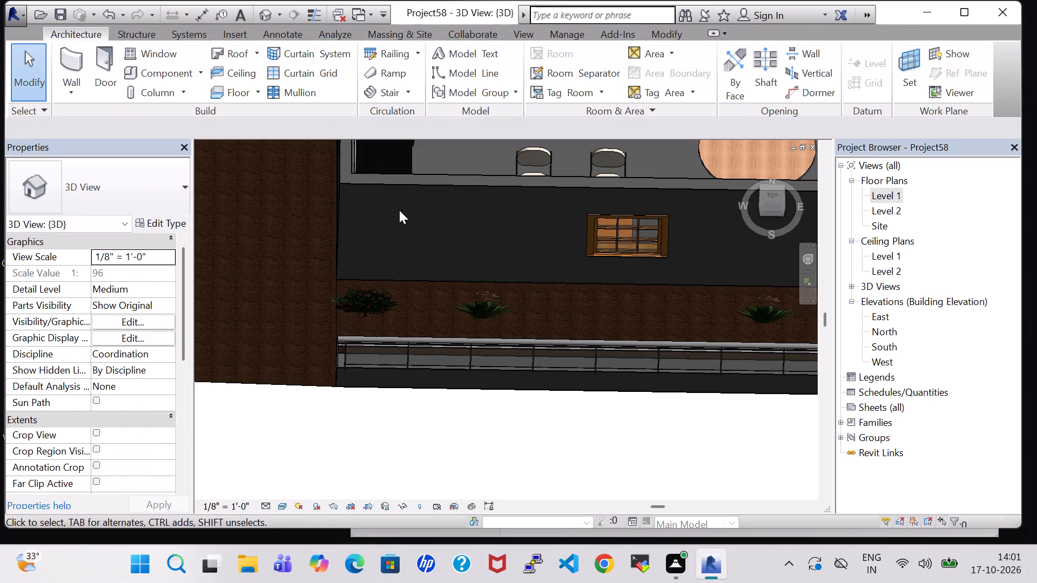
middle_click_drag(453, 416, 464, 340)
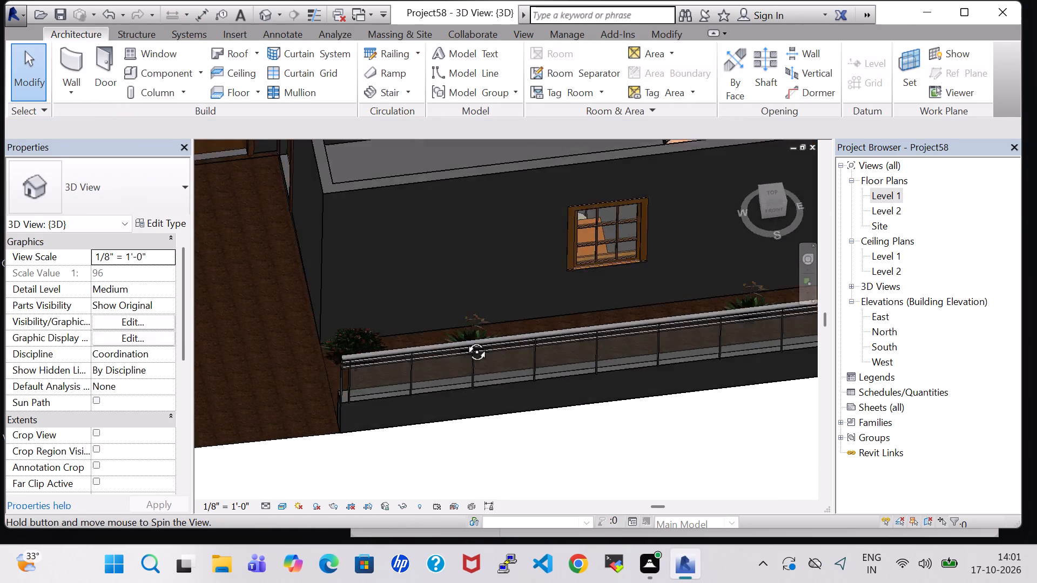
middle_click_drag(464, 340, 428, 216)
double_click(888, 200)
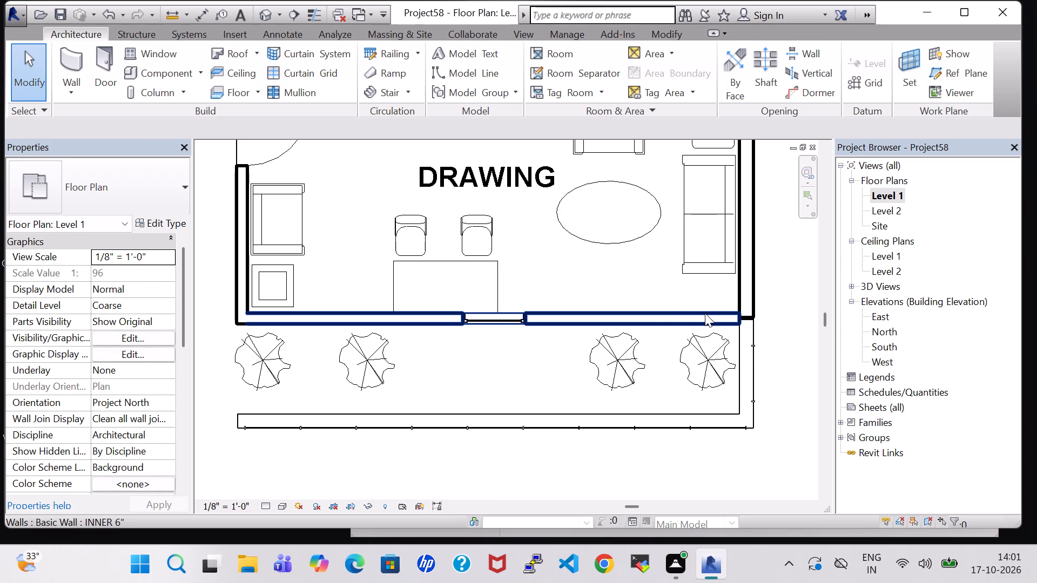
left_click(692, 359)
right_click(692, 359)
left_click(754, 286)
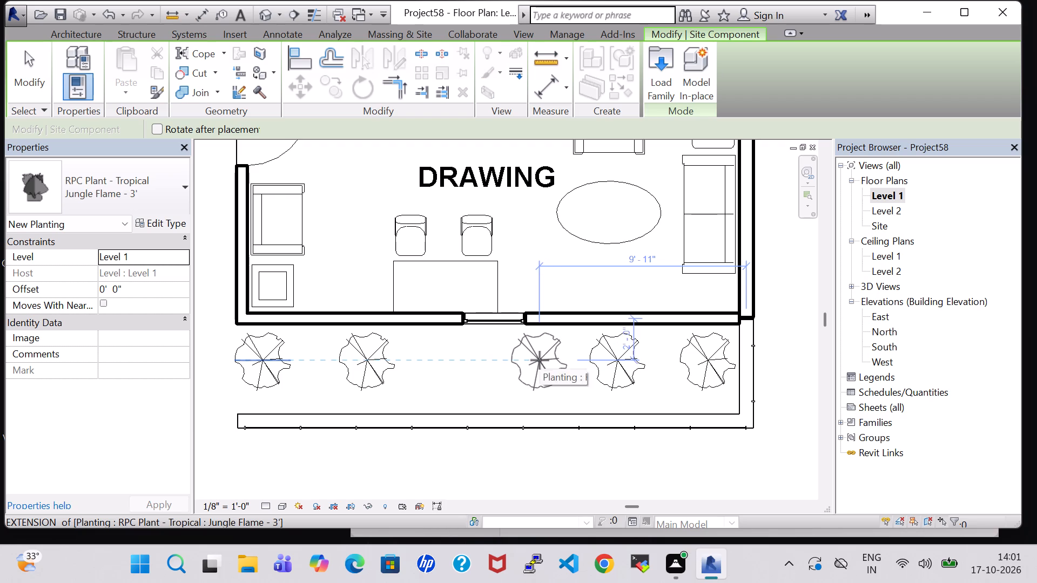
left_click(540, 360)
key("Escape")
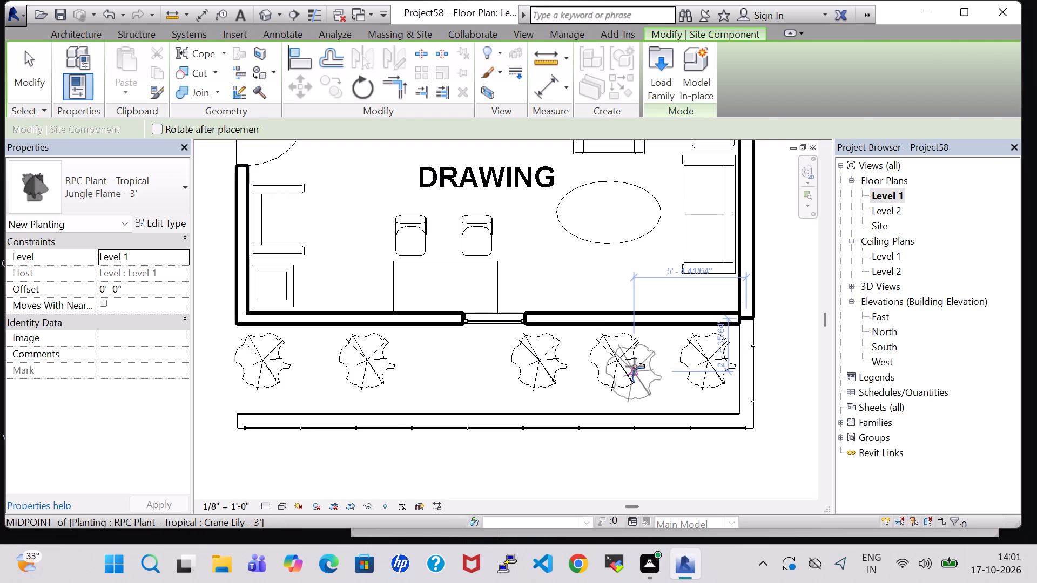
Place another Crane Lily - 3' in front of the drawing room, about 14' 5" from the east wall and 2' 4" from the south wall.
key("Escape")
right_click(625, 364)
right_click(625, 364)
left_click(675, 292)
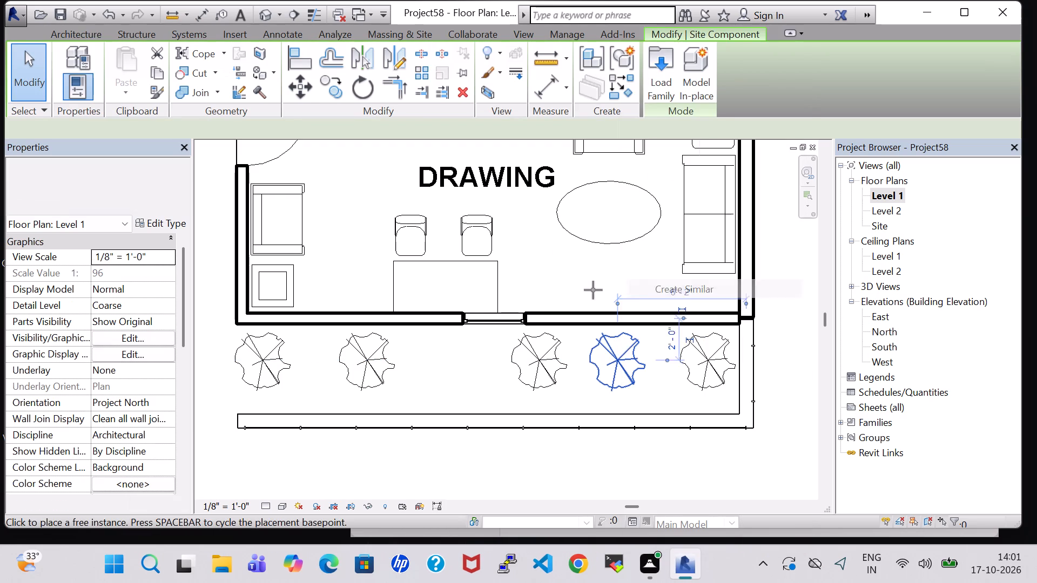
left_click(445, 368)
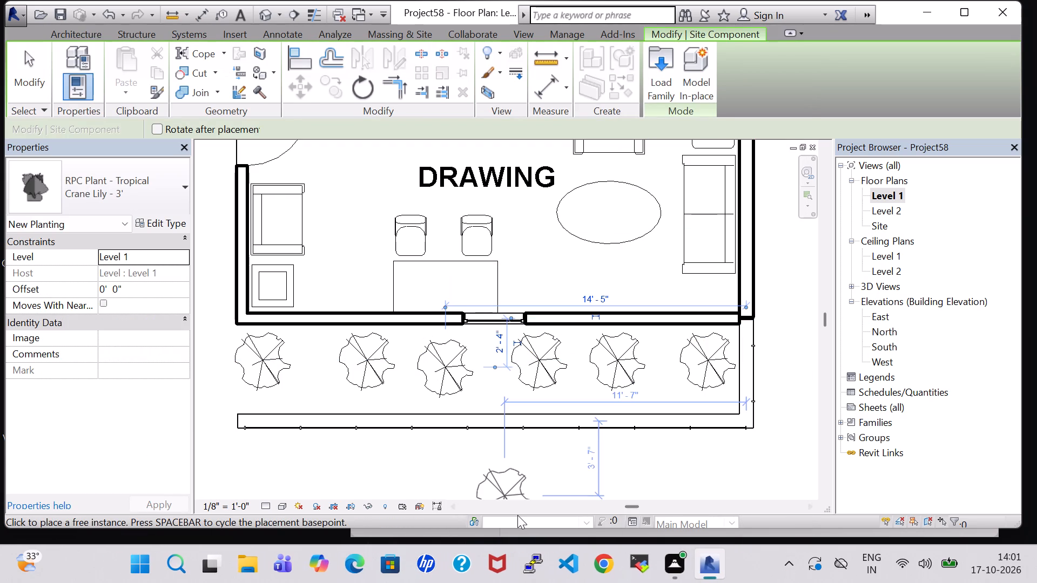
key("Escape")
key("Escape")
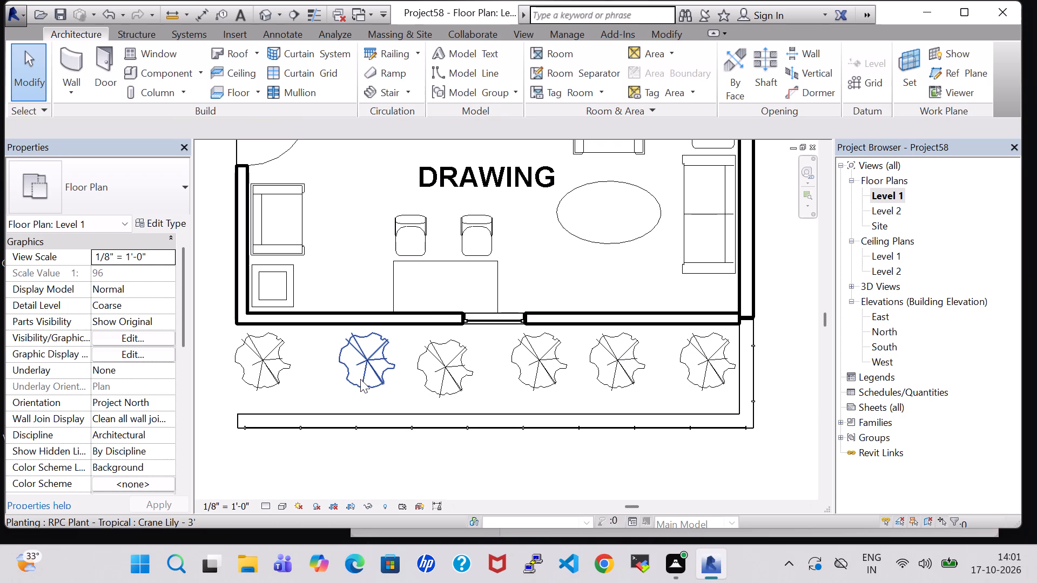
Nudge the newly placed Crane Lily north into line with the other plants in the row.
left_click(360, 379)
left_click(440, 379)
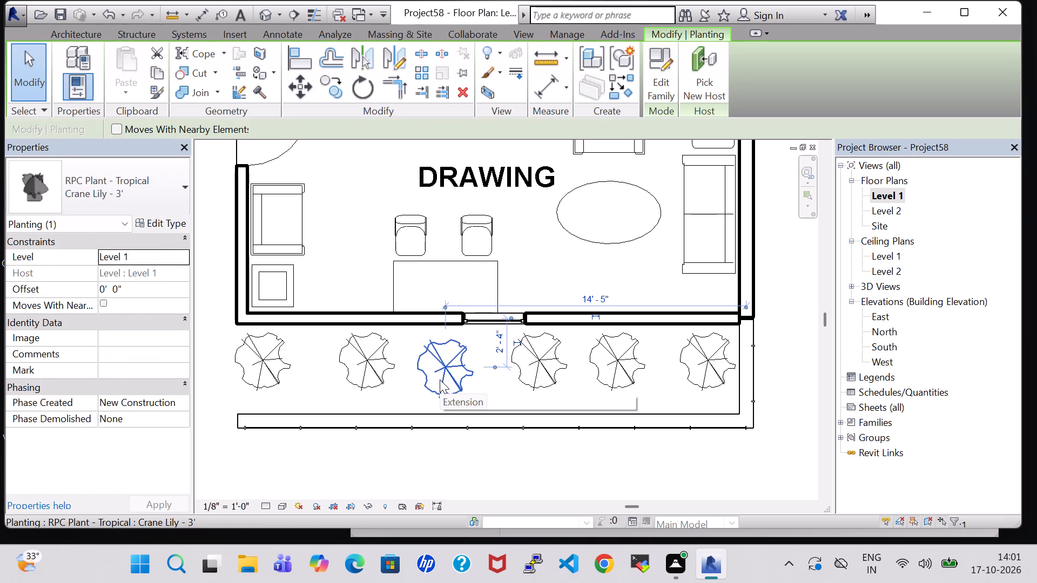
key("Up")
key("Up")
left_click(548, 453)
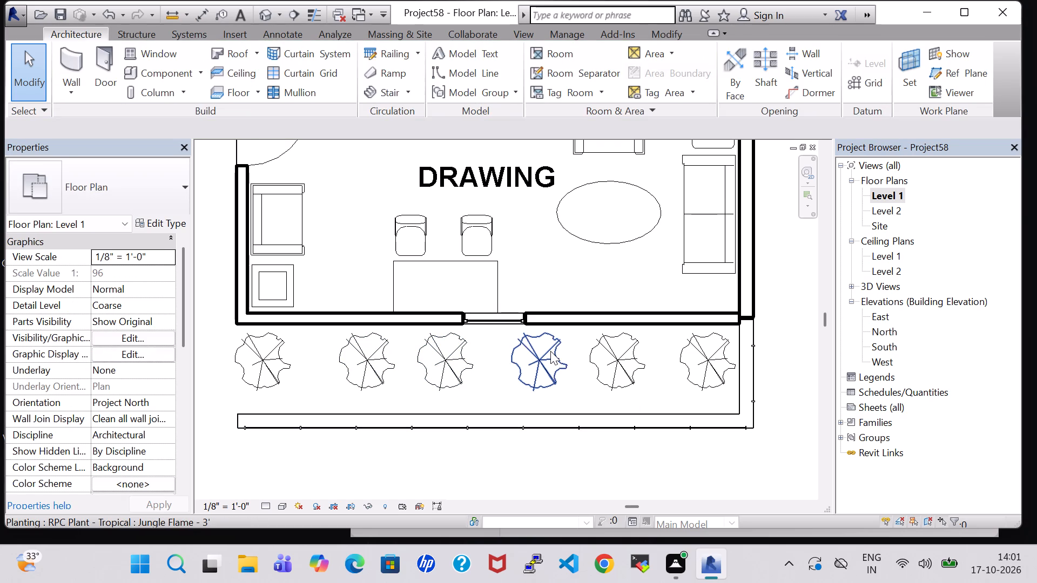
Nudge the middle Jungle Flame plant west to about 10' 3" from the east wall.
left_click(550, 351)
key("Left")
key("Left")
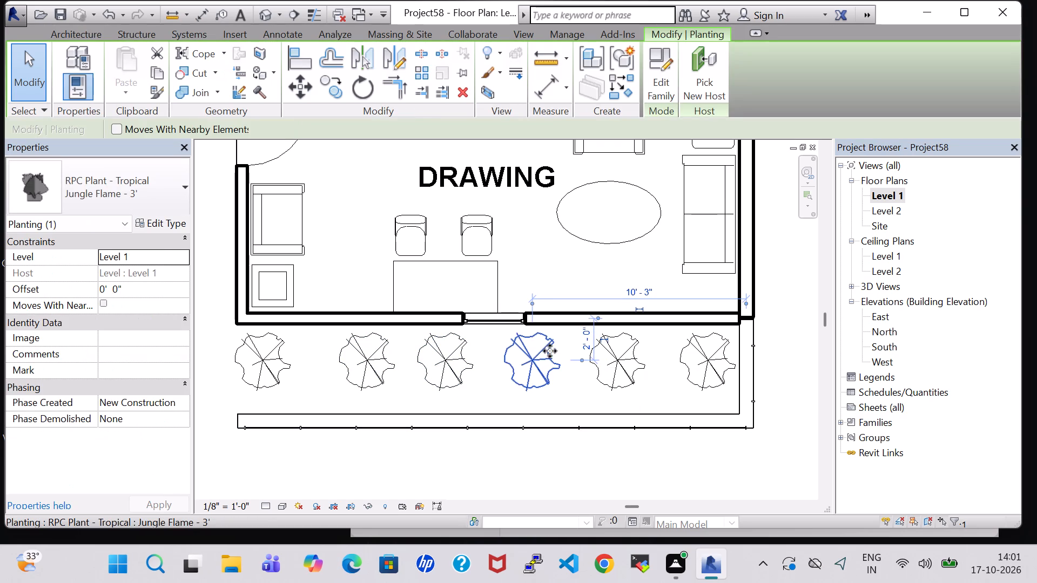
left_click(591, 385)
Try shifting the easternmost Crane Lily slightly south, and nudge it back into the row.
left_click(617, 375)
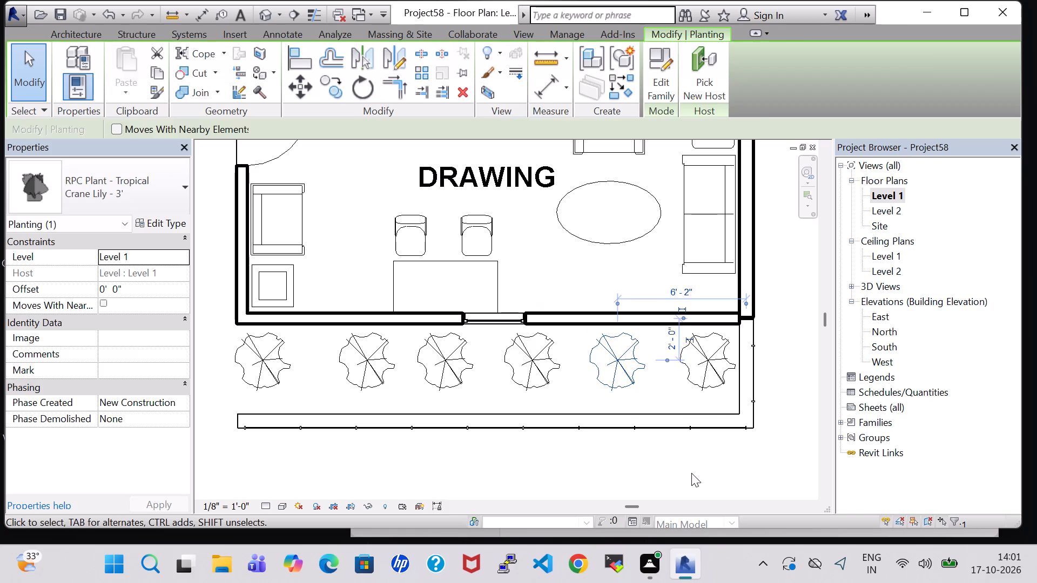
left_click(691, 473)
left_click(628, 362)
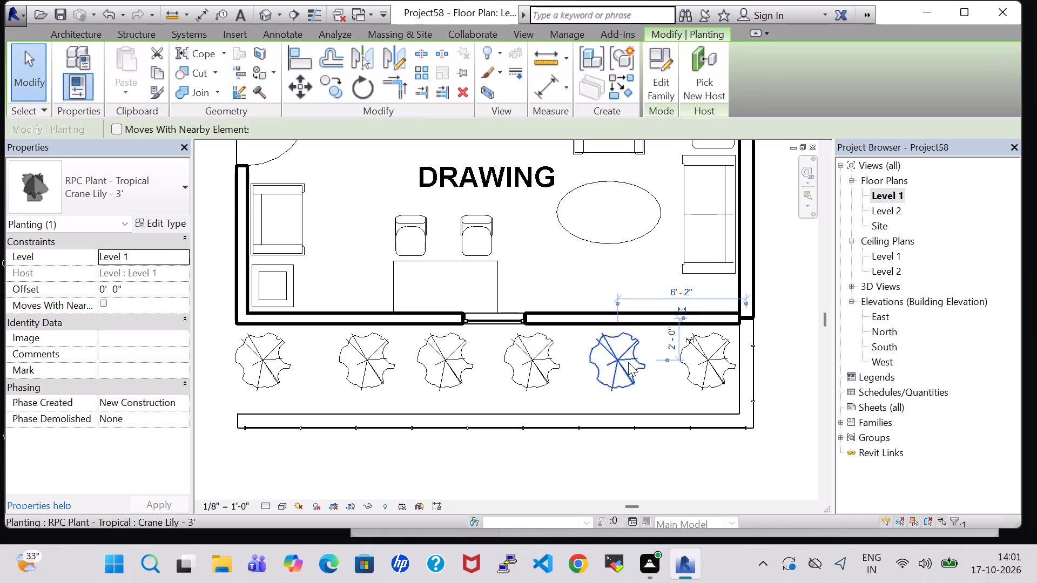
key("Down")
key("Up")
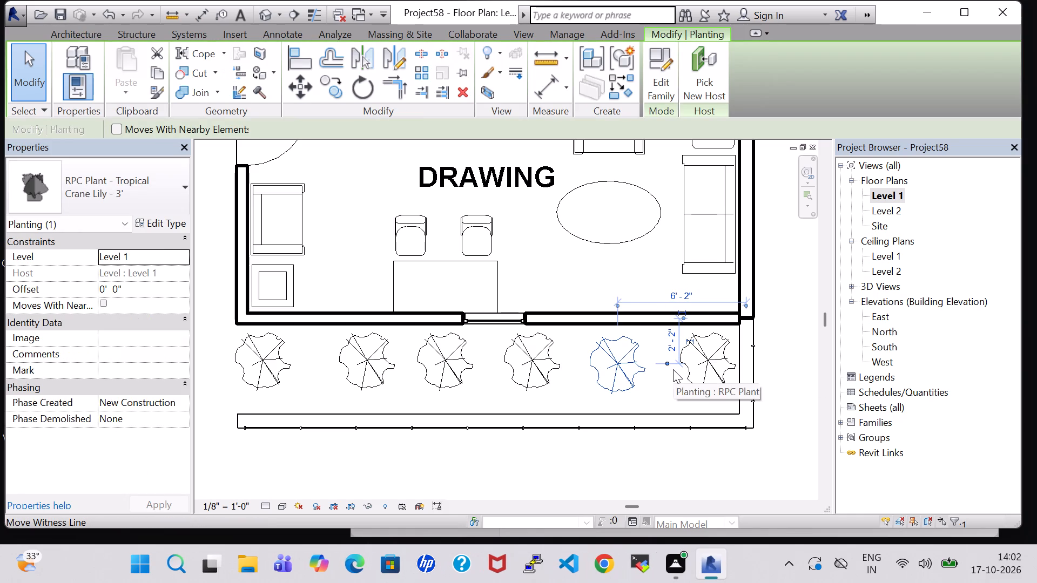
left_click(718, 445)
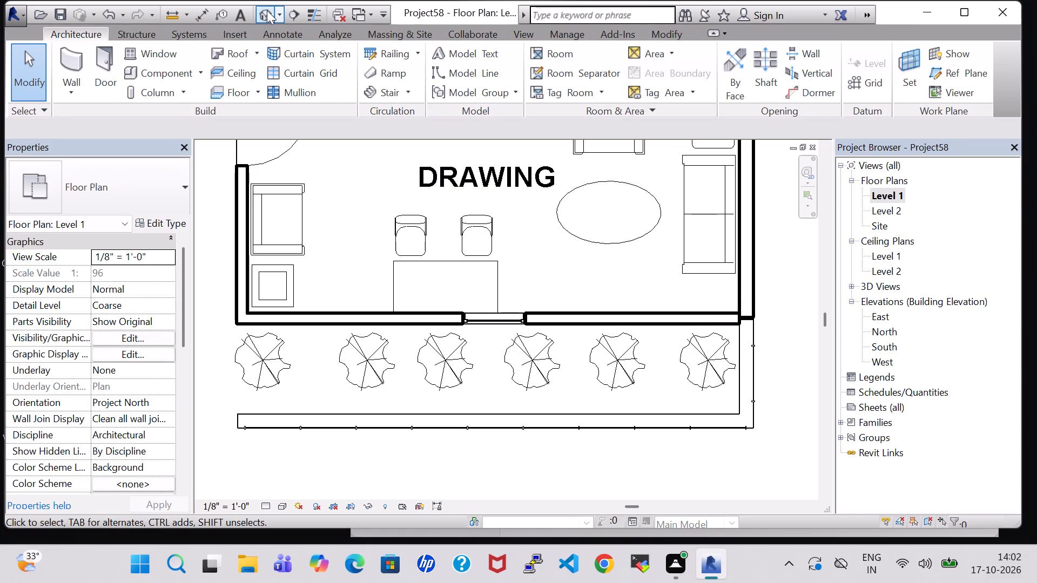
In the 3D view, delete the westernmost Jungle Flame plant from the row behind the front glass railing.
left_click(264, 11)
middle_click_drag(517, 456, 529, 470, "shift")
middle_click_drag(672, 438, 607, 453)
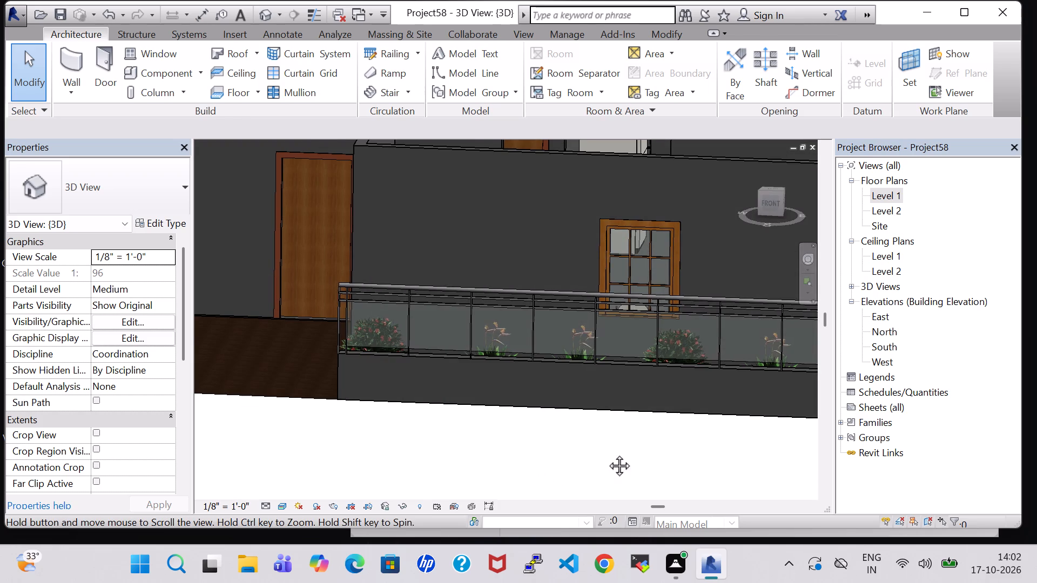
middle_click_drag(607, 453, 469, 454)
middle_click_drag(405, 449, 448, 456, "shift")
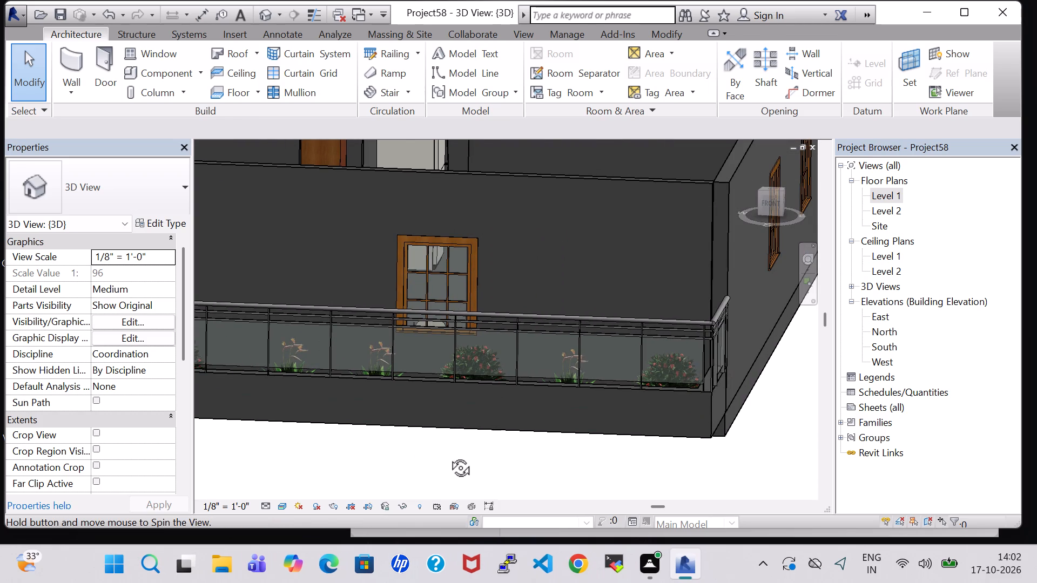
middle_click_drag(448, 456, 471, 461, "shift")
middle_click_drag(429, 452, 383, 436)
middle_click_drag(362, 436, 411, 429)
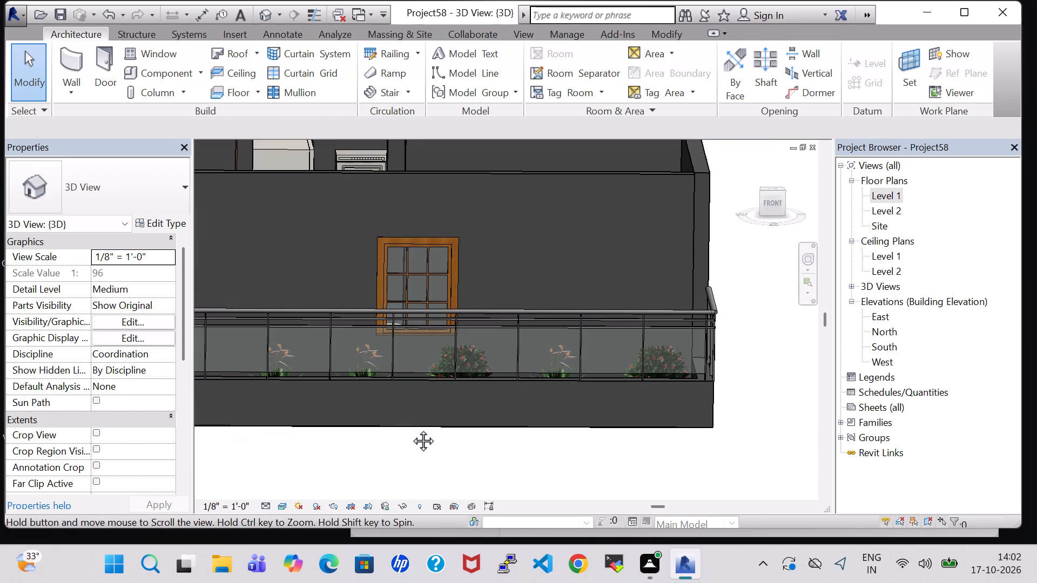
middle_click_drag(411, 429, 446, 428)
left_click(247, 352)
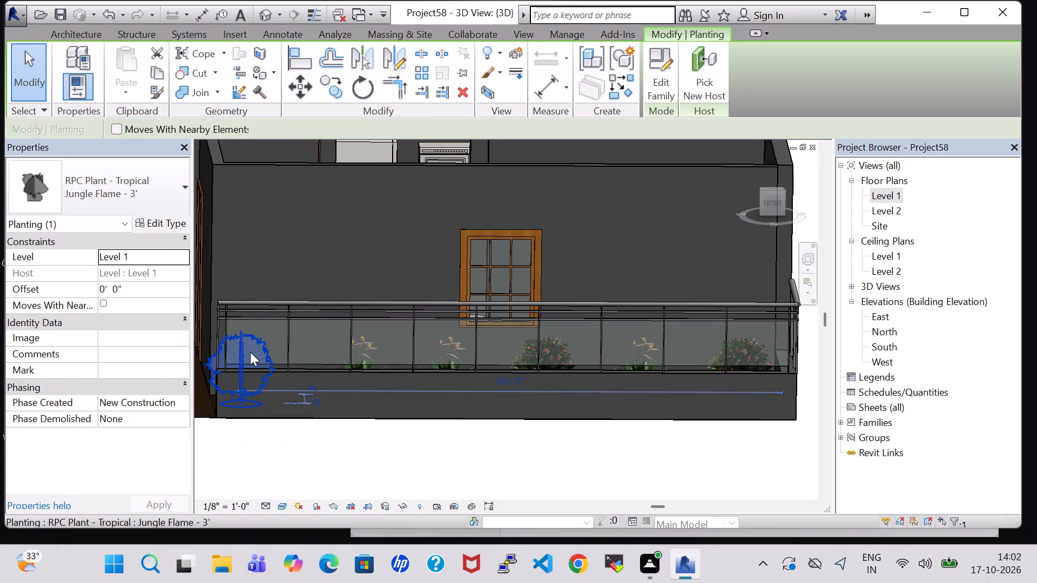
key("Delete")
Nudge the westernmost remaining Crane Lily west, close to the west end of the front planting row.
left_click(374, 358)
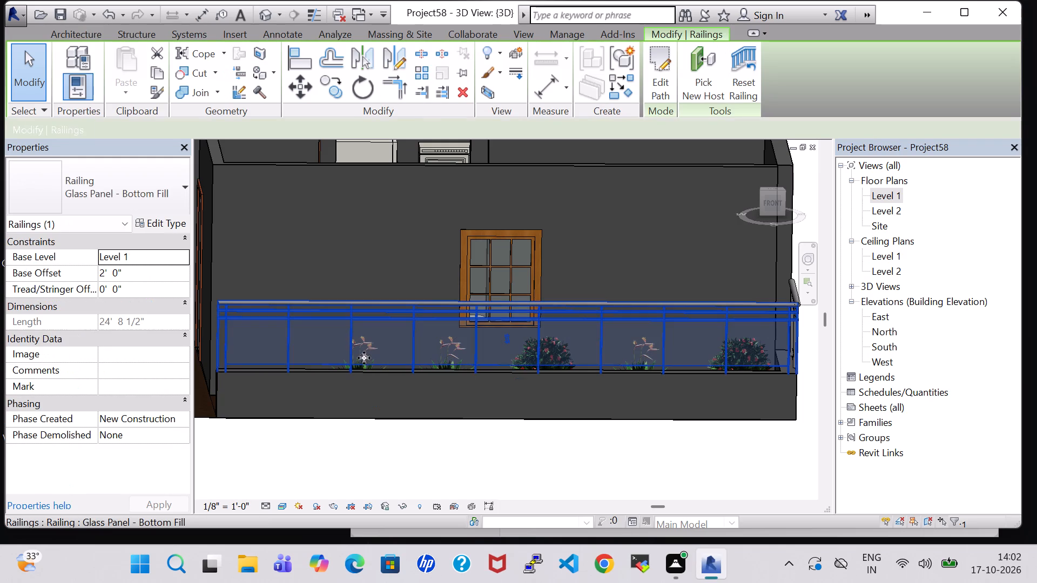
left_click(387, 425)
left_click(360, 349)
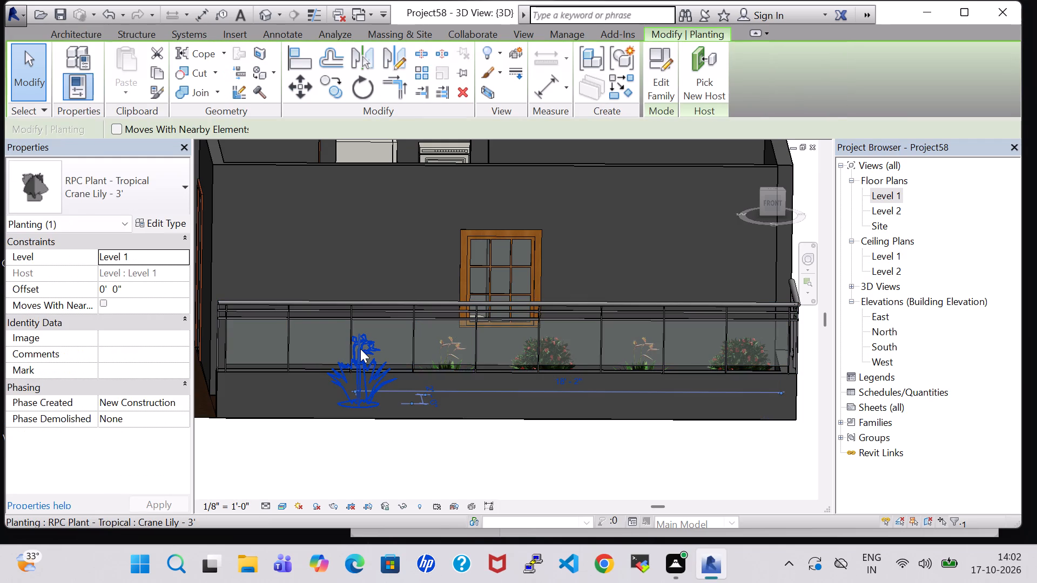
key("Left")
key("Left")
key("Left")
key("Left")
key("Left")
key("Left")
key("Left")
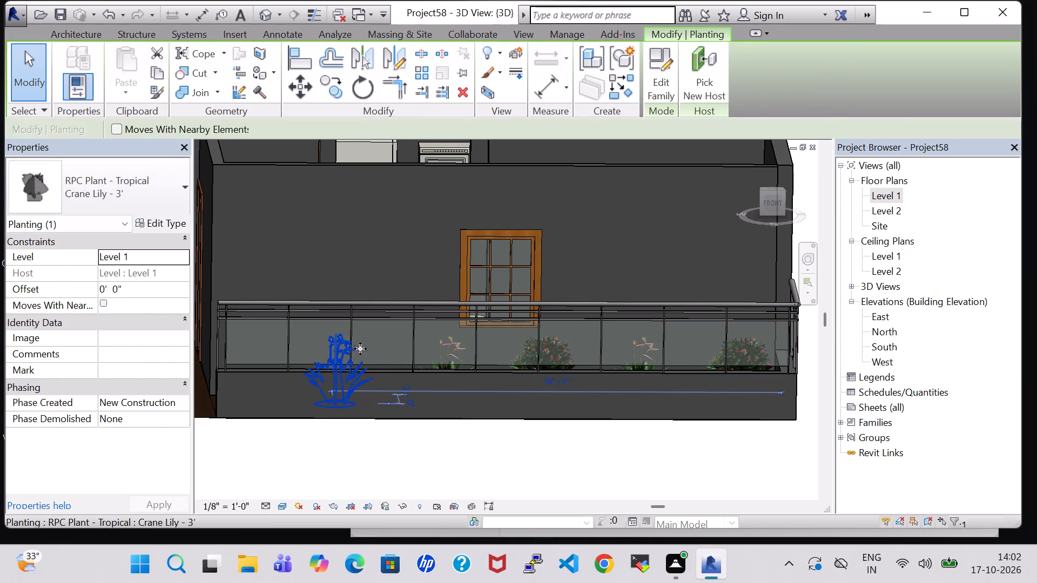
key("Left")
key("Left")
key("Left")
key("Left")
key("Left")
key("Left")
key("Left")
key("Left")
key("Left")
key("Left")
key("Left")
key("Left")
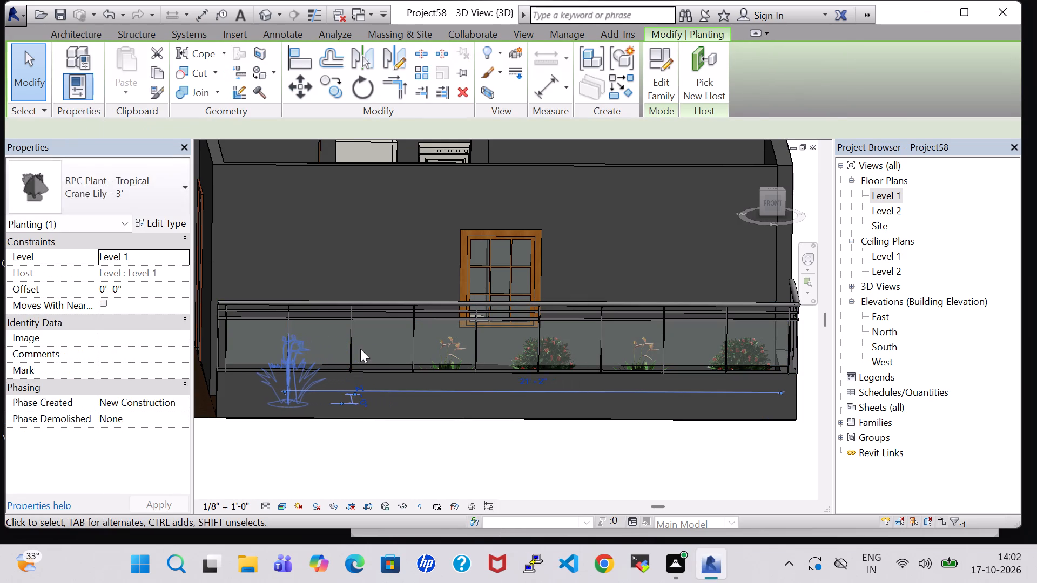
key("Left")
key("Left")
key("Left")
key("Left")
key("Left")
key("Left")
left_click(480, 456)
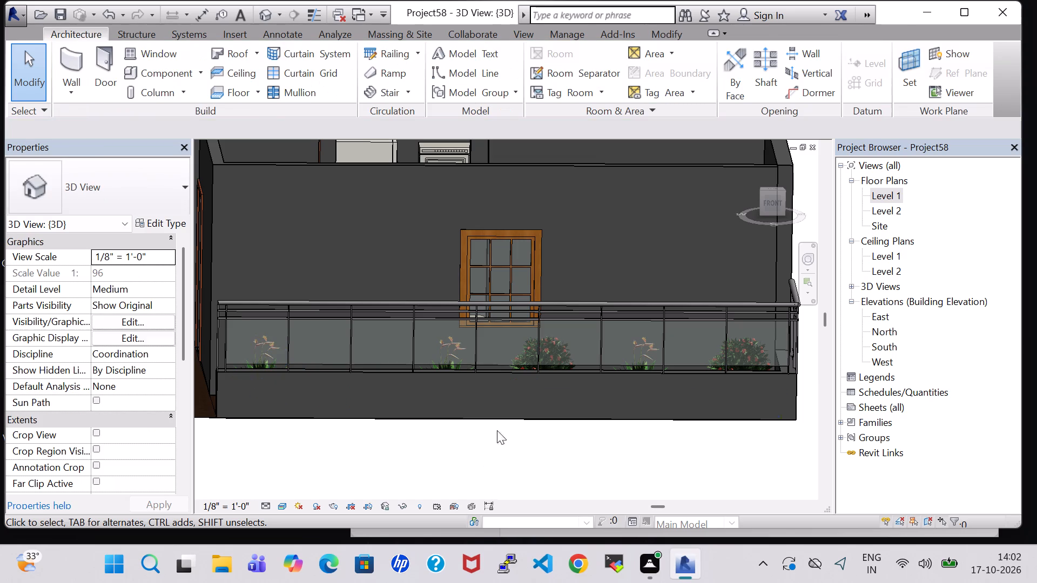
On the Level 1 plan, place another Jungle Flame - 3' in the gap between the two western Crane Lilies, about 18' 3" from the east wall.
left_click(554, 352)
left_click(542, 363)
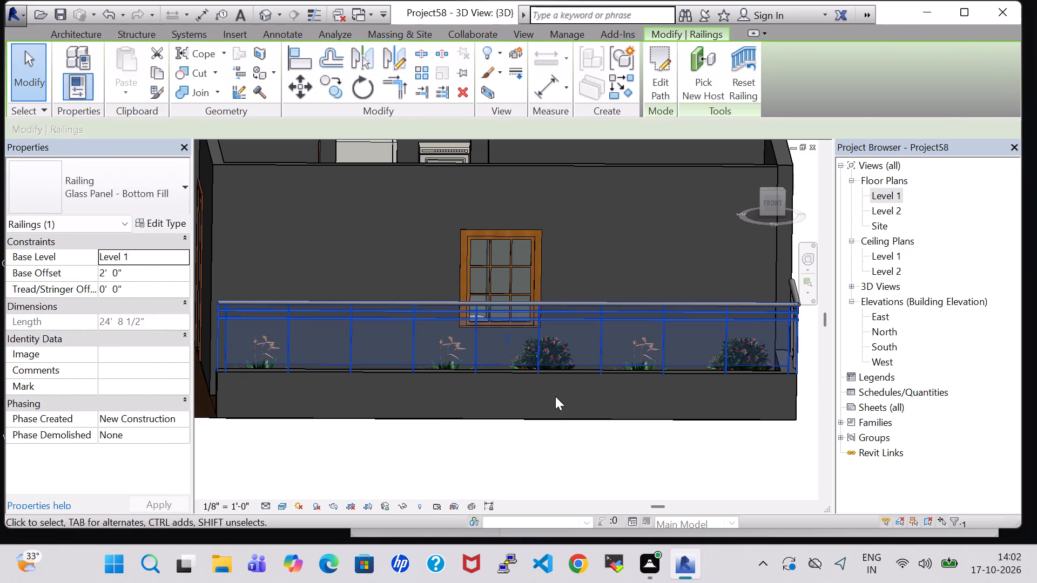
left_click(558, 456)
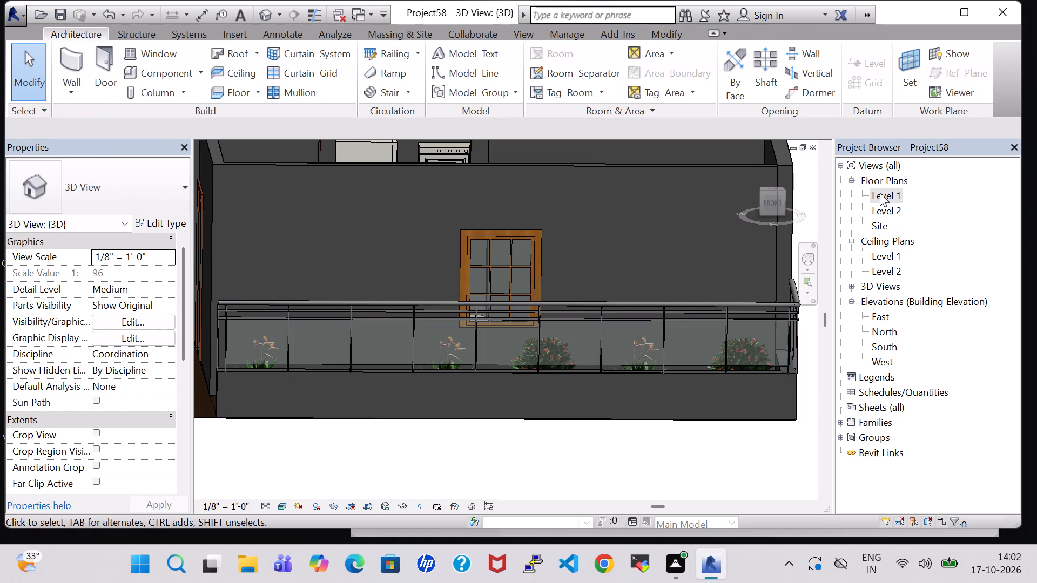
double_click(880, 193)
left_click(544, 382)
right_click(544, 382)
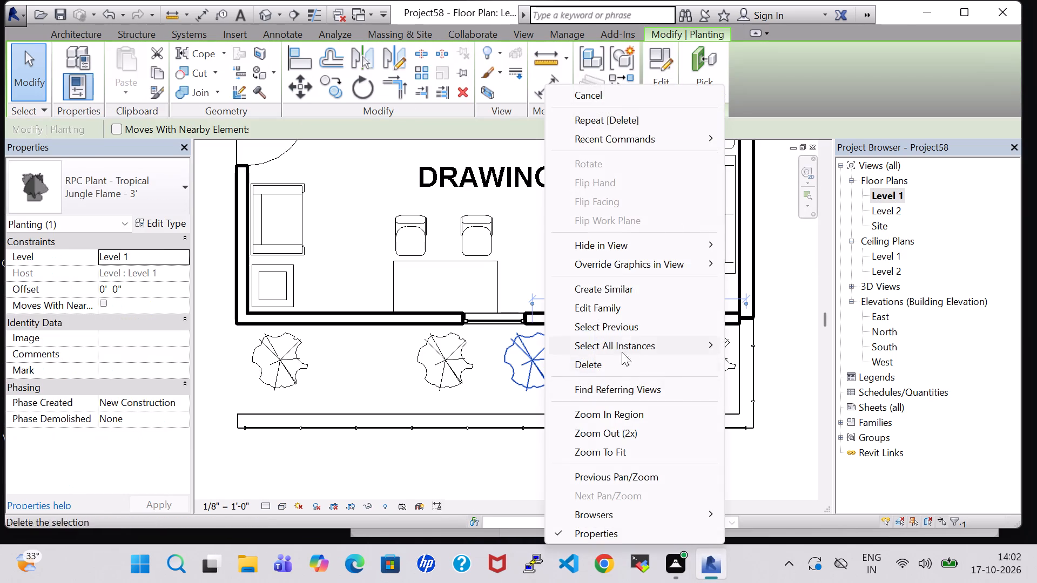
left_click(616, 289)
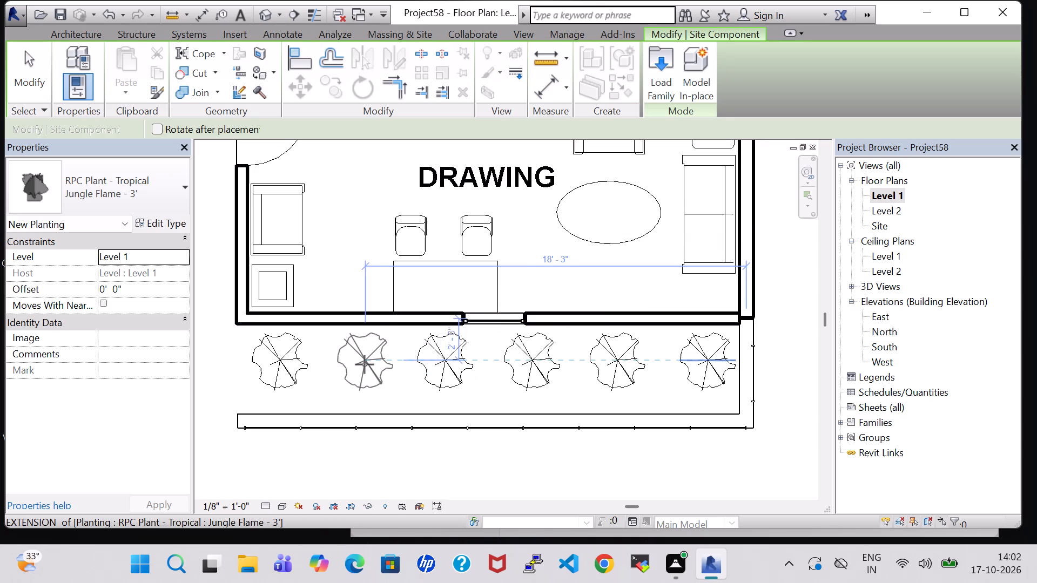
left_click(365, 366)
key("Escape")
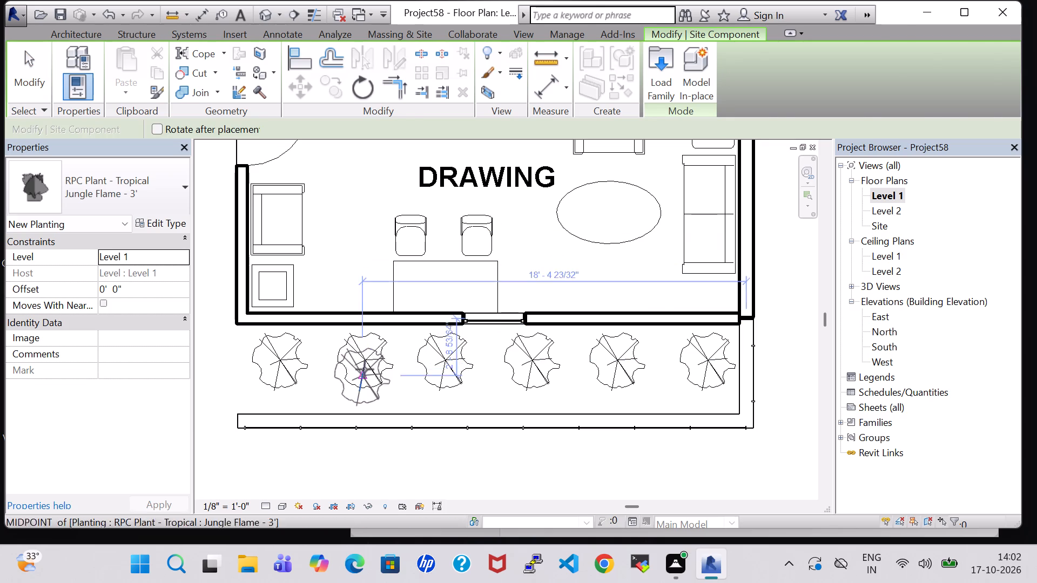
key("Escape")
Examine the front planting row and glass railing in 3D, from straight on and from above.
left_click(262, 15)
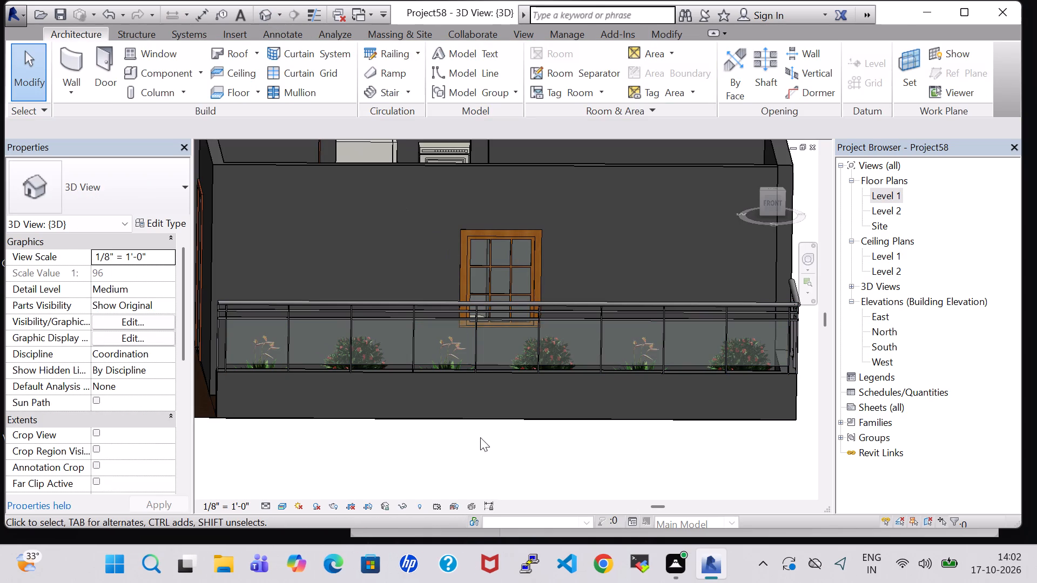
middle_click_drag(482, 448, 475, 389, "shift")
middle_click(475, 404, "shift")
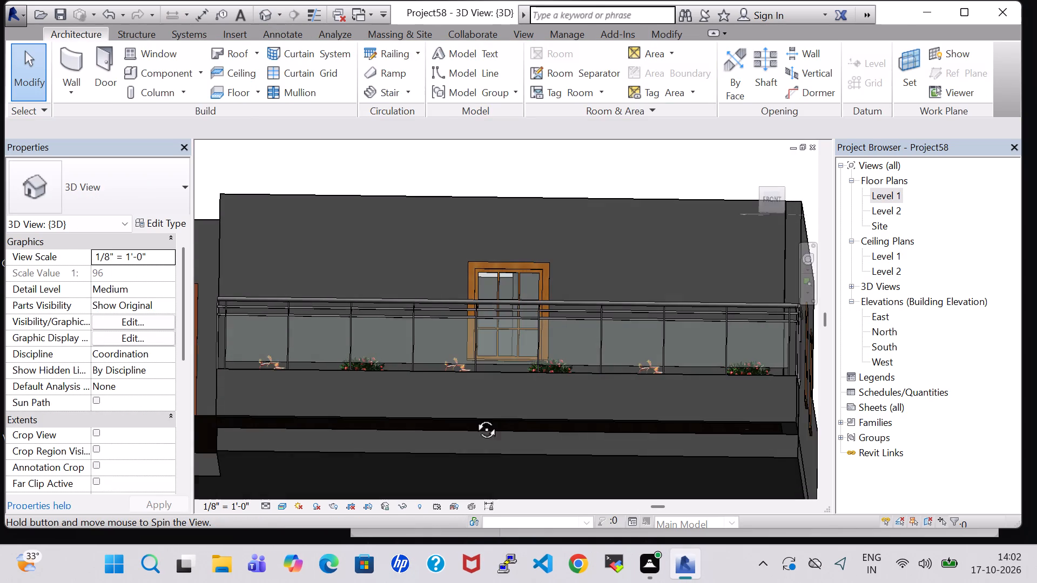
left_click(767, 198)
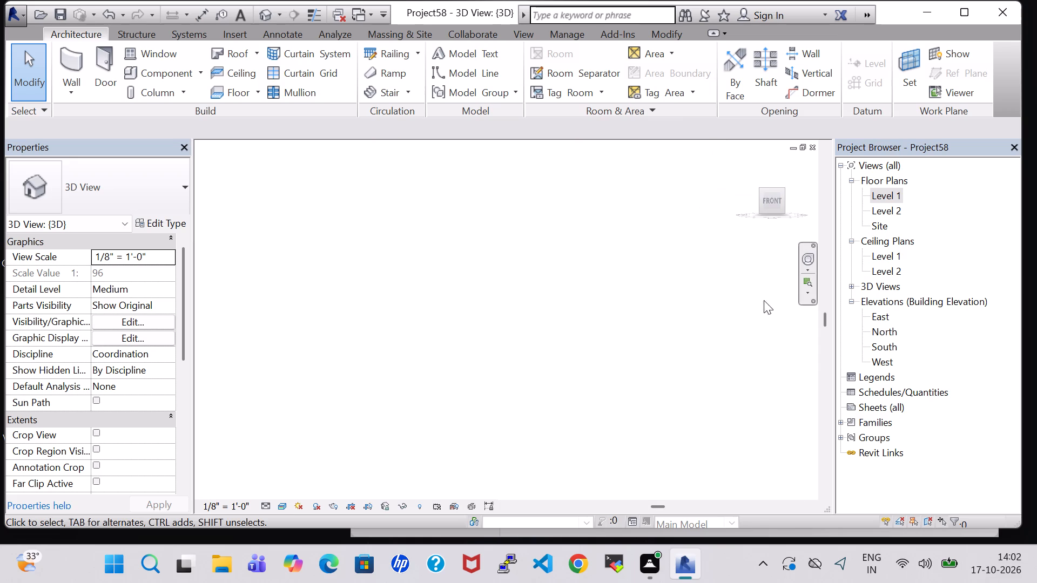
scroll(607, 365, "up", 6)
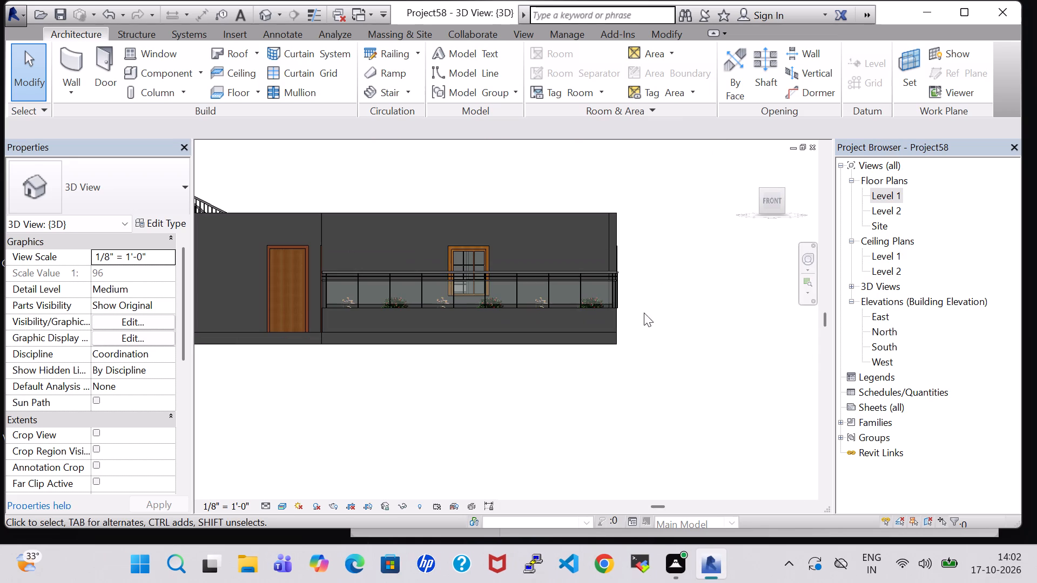
middle_click_drag(649, 266, 649, 300, "shift")
scroll(649, 266, "up", 1, "shift")
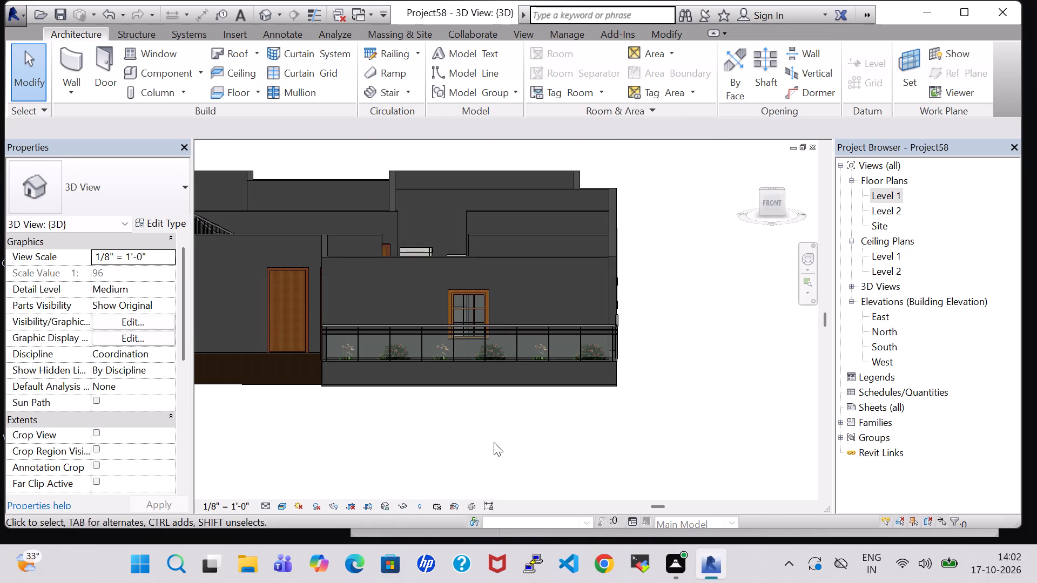
middle_click_drag(494, 442, 568, 429)
scroll(560, 404, "down", 1)
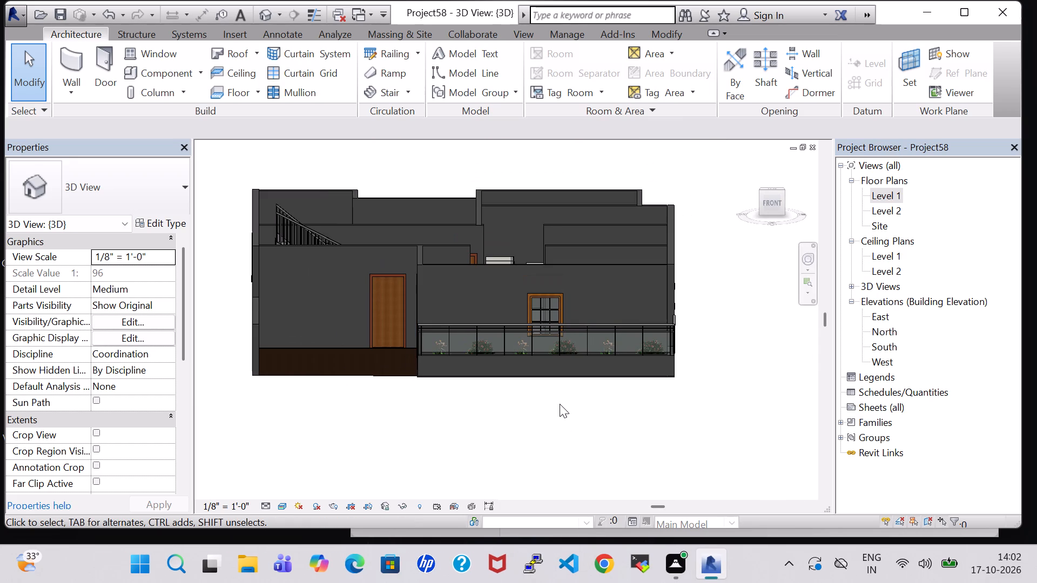
middle_click_drag(560, 404, 562, 371)
middle_click_drag(502, 380, 487, 455)
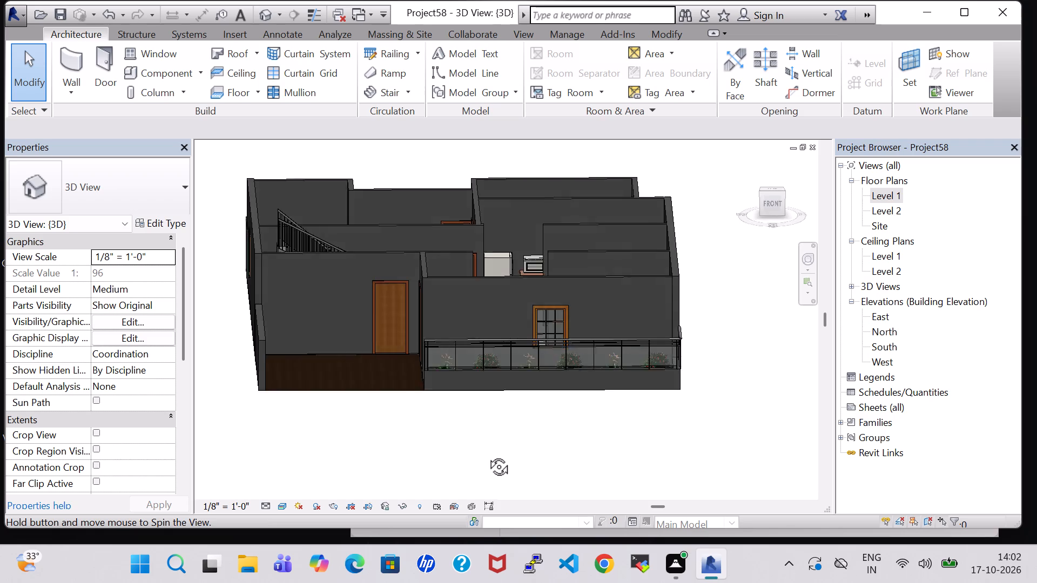
Load the RPC Beetle car family from the Entourage library folder for placement on the Level 1 plan.
double_click(896, 198)
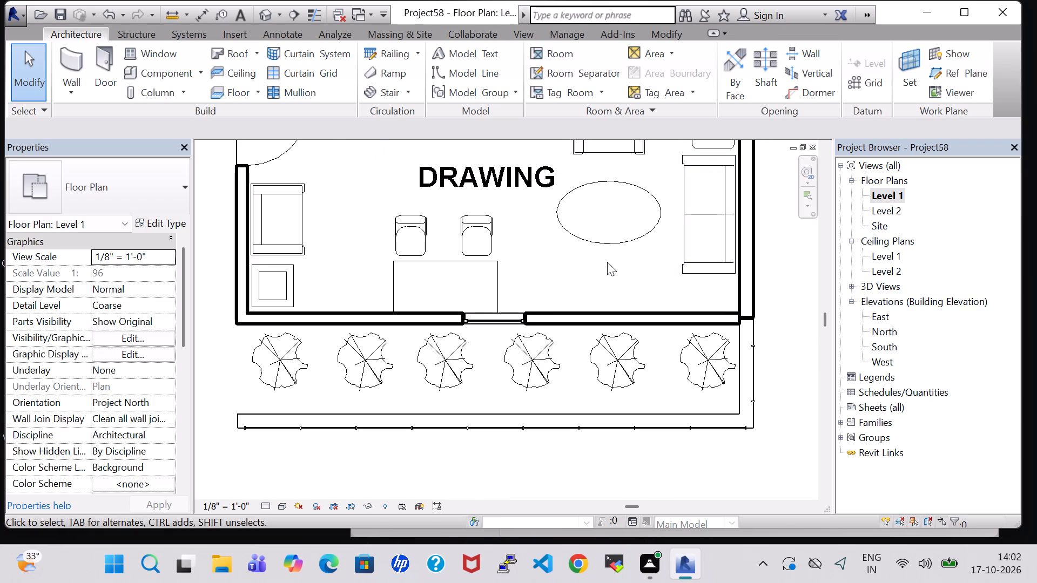
scroll(607, 265, "down", 2)
scroll(370, 215, "down", 3)
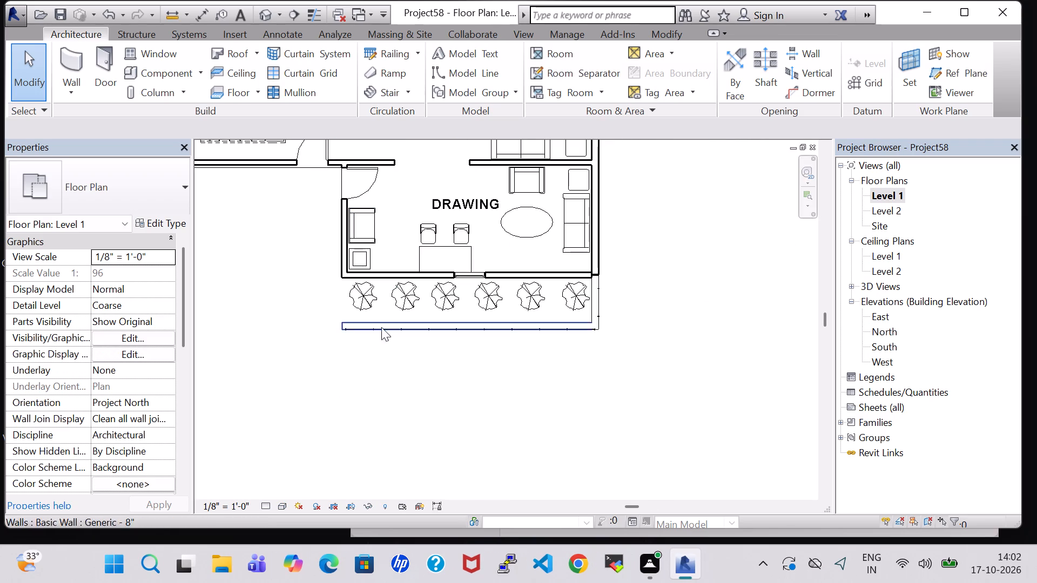
left_click(152, 74)
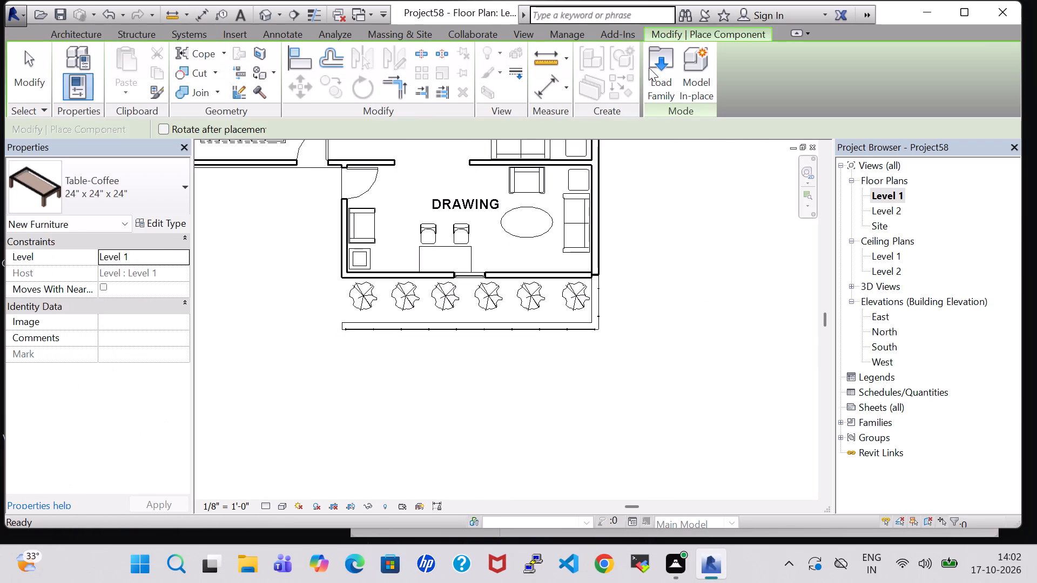
left_click(654, 67)
double_click(491, 368)
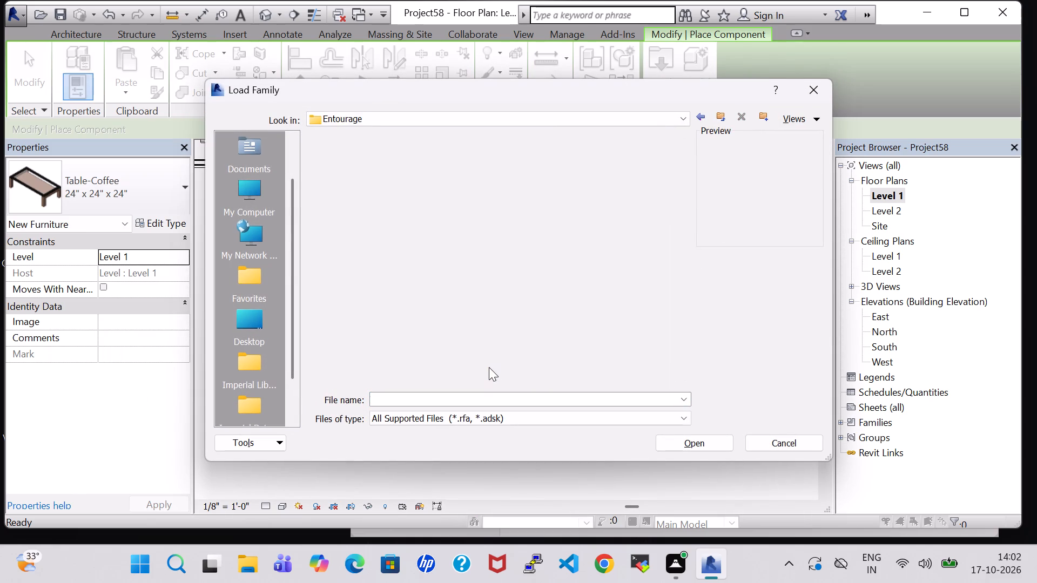
left_click(338, 178)
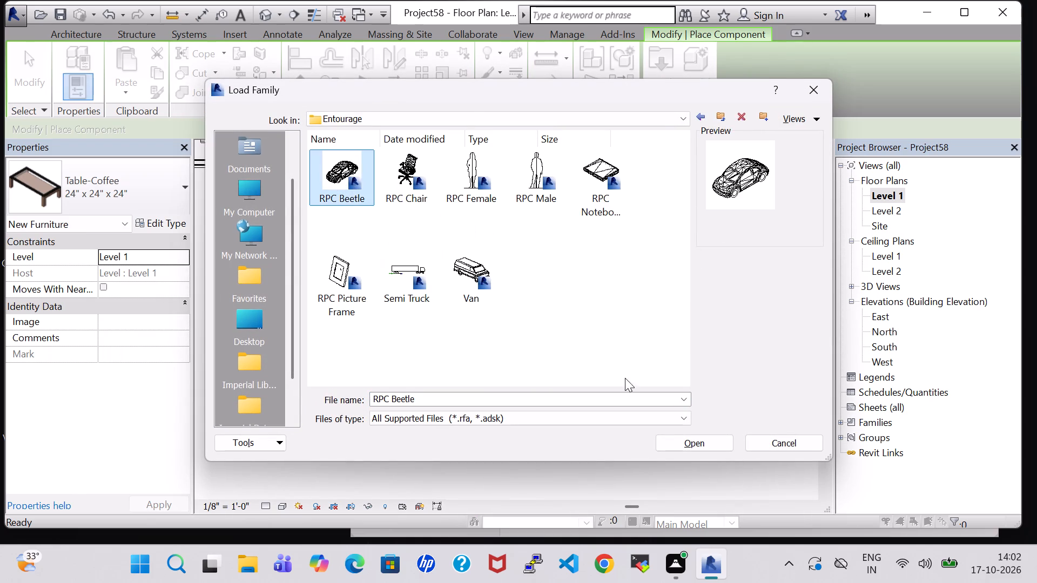
left_click(696, 443)
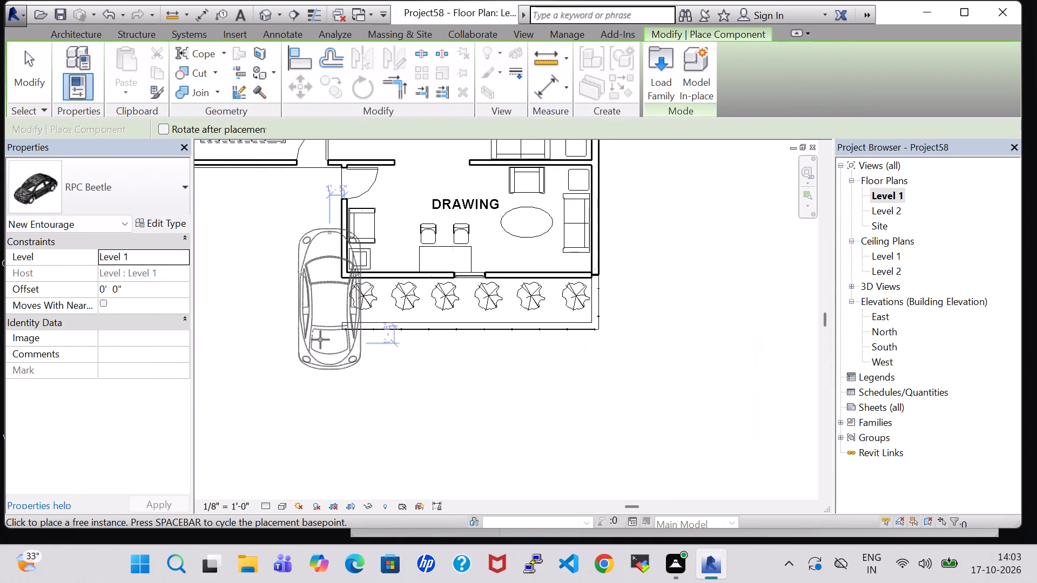
Place the RPC Beetle in the open front area beside the drawing room, about 10' 9" from the drawing room's west wall.
middle_click_drag(284, 318, 293, 318)
middle_click_drag(304, 315, 446, 348)
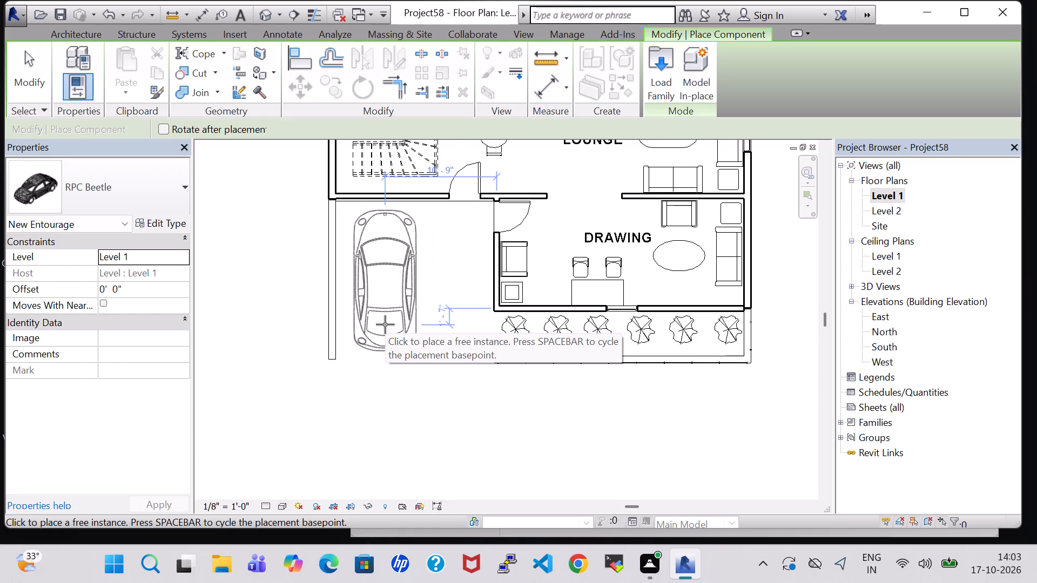
left_click(385, 324)
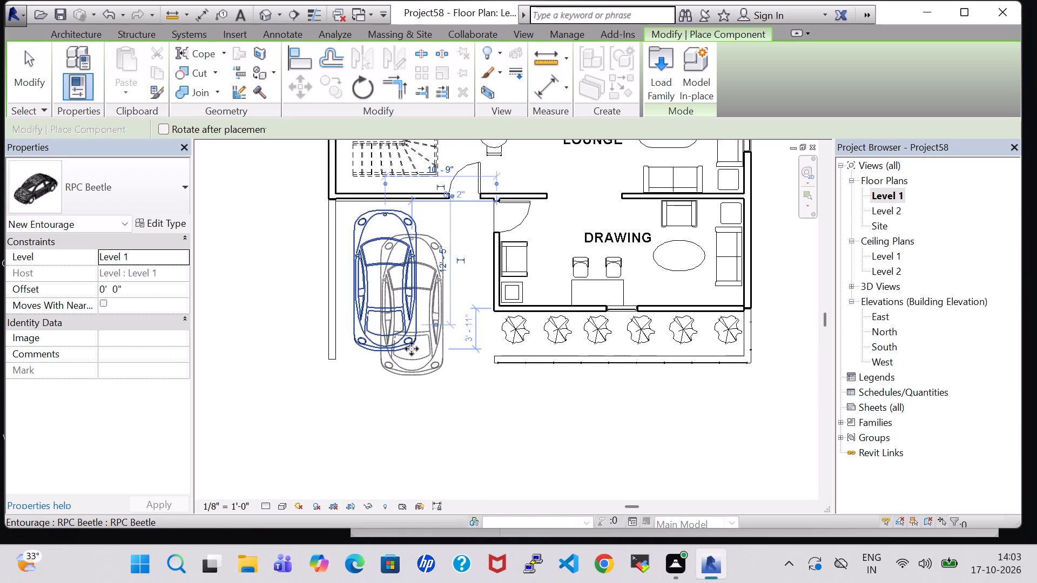
key("Escape")
key("Escape")
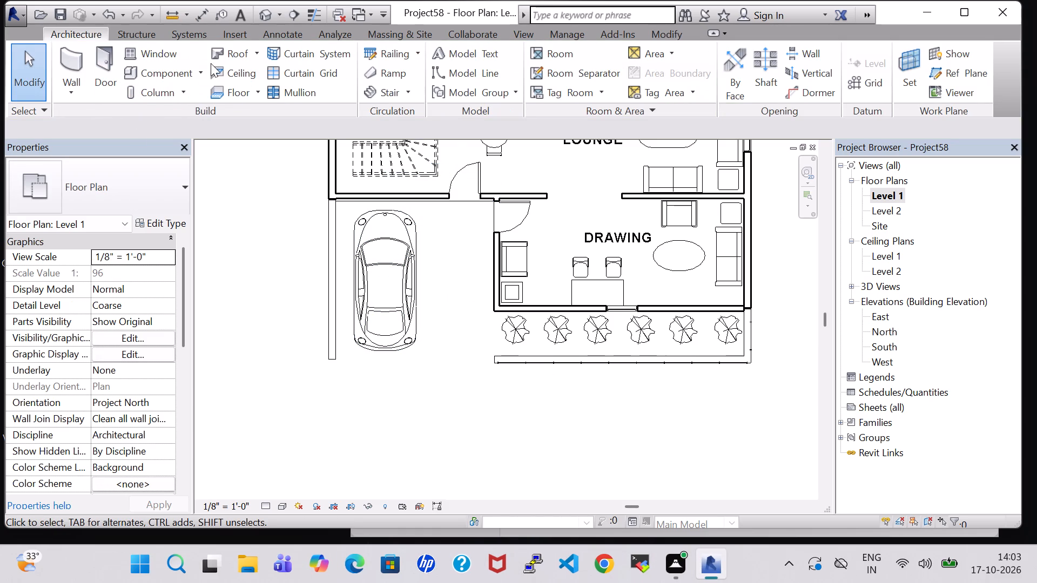
Place a 9' x 18' - 90 deg parking space around the car, turned to open north, its end 3' 10" beyond the low side wall.
left_click(392, 39)
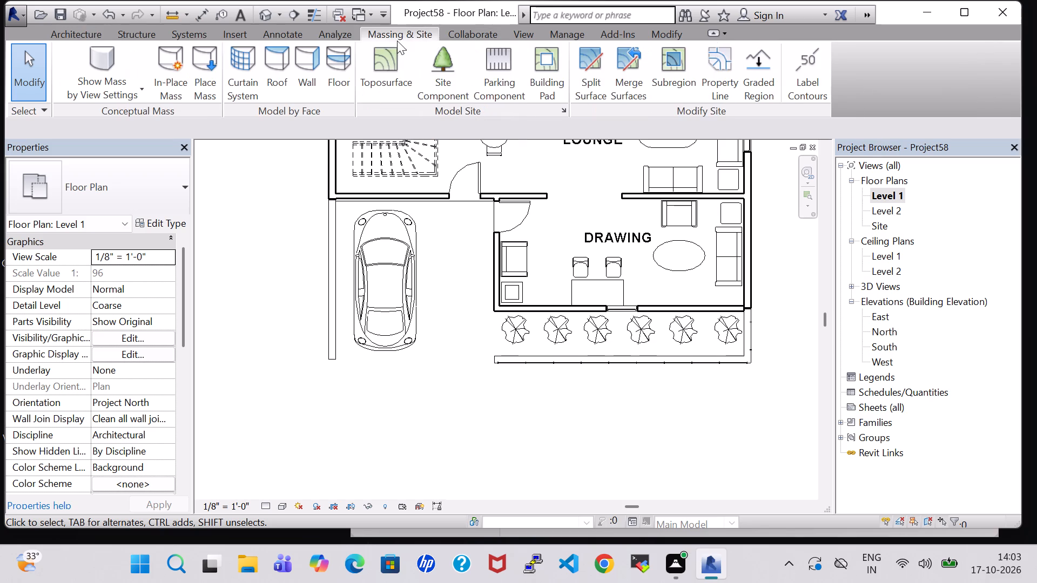
left_click(515, 78)
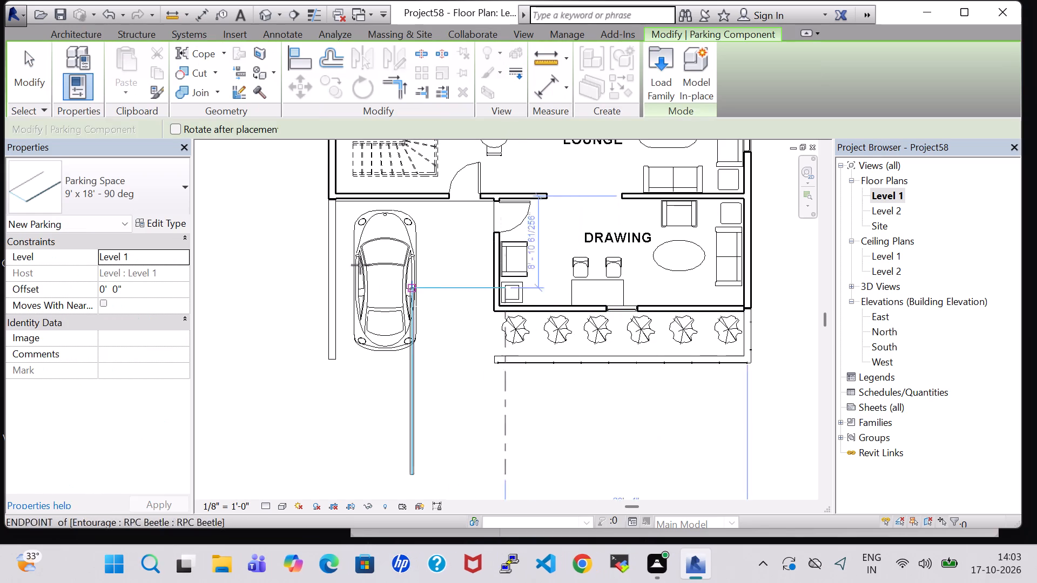
key("space")
key("space")
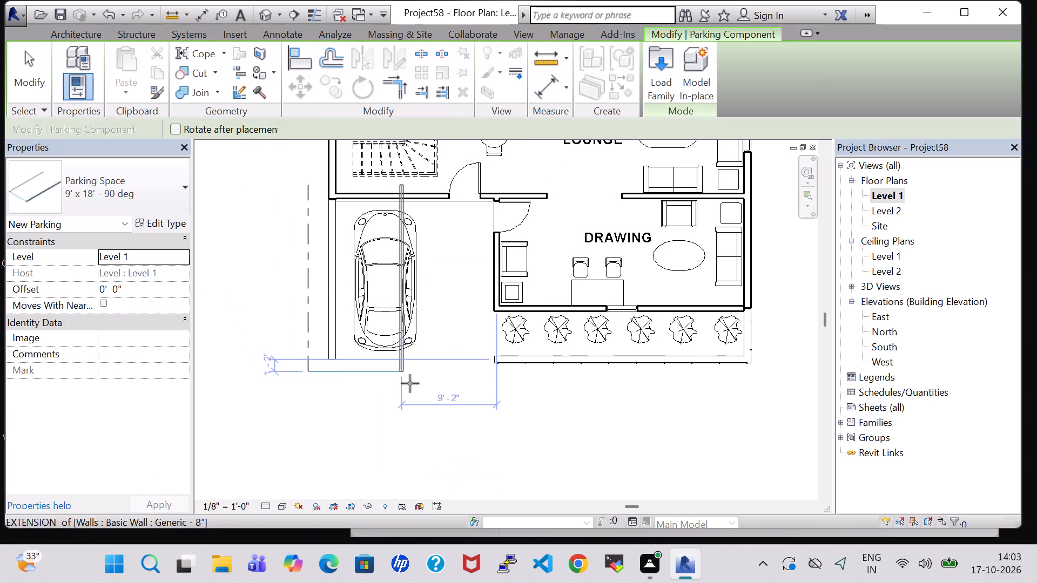
scroll(435, 399, "up", 2)
left_click(435, 399)
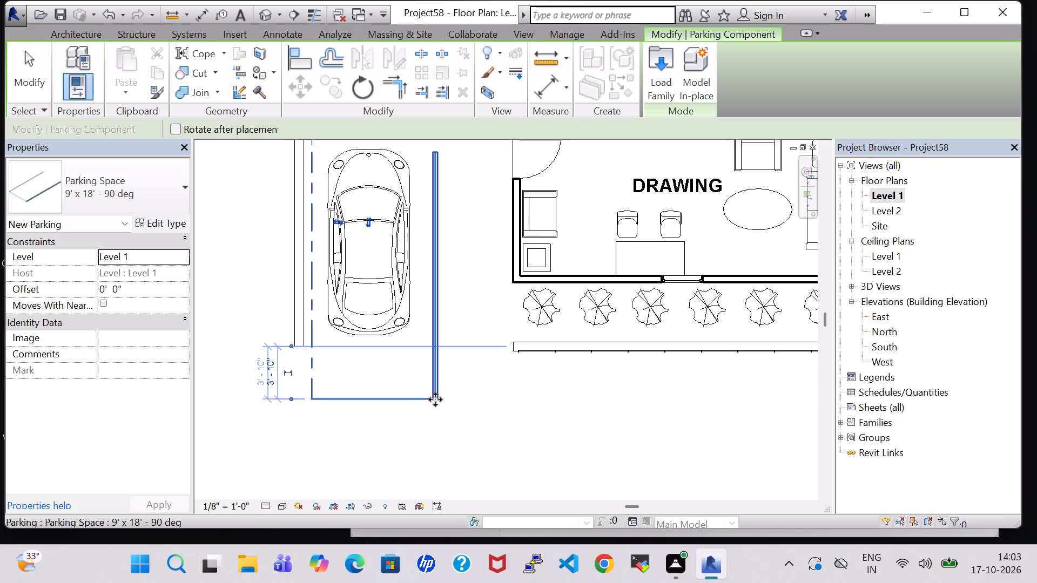
key("Escape")
key("Escape")
Nudge the parking space north until its south edge is about 18' 7" from the house wall ahead of the car.
left_click(396, 392)
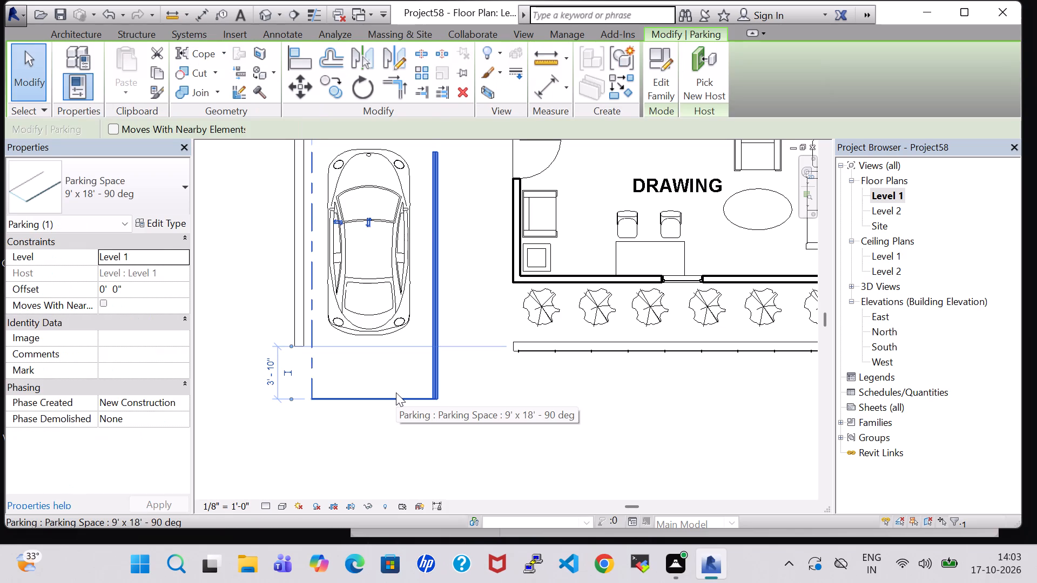
key("Up")
scroll(500, 412, "up", 1)
middle_click_drag(500, 412, 519, 511)
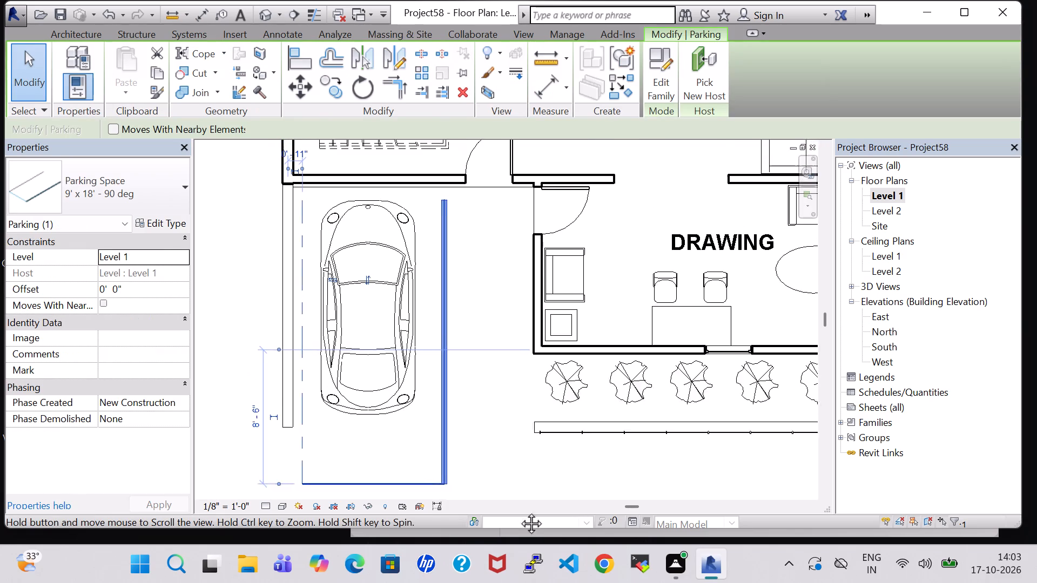
middle_click_drag(519, 511, 519, 516)
left_click(497, 421)
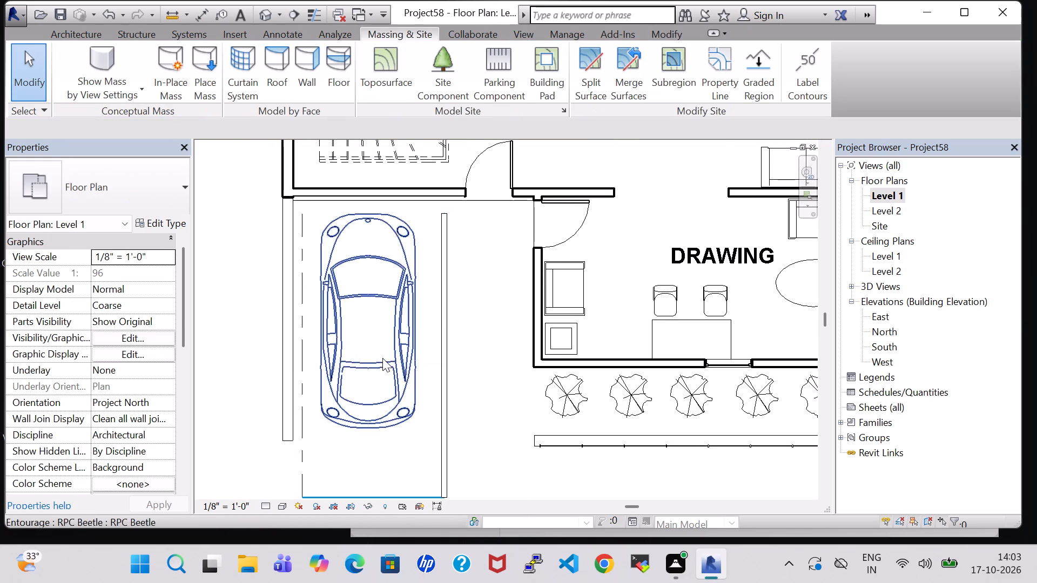
key("Up")
key("Up")
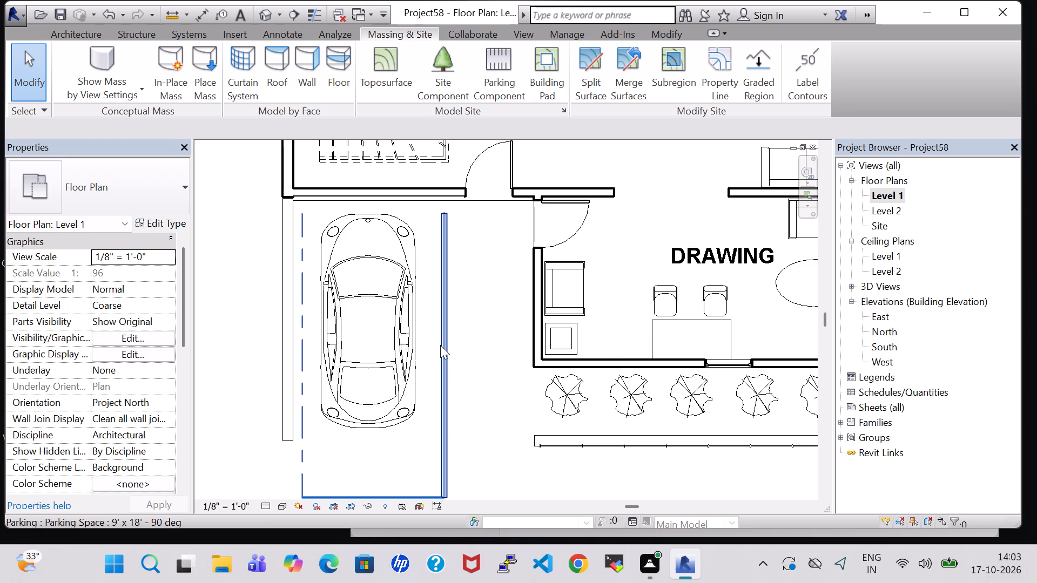
left_click(440, 345)
key("Up")
key("Up")
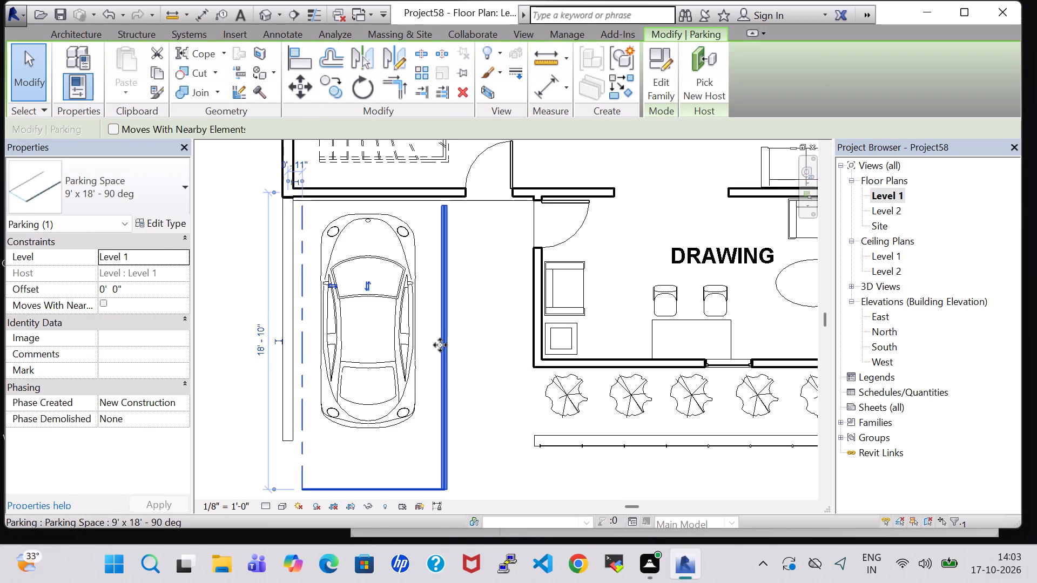
key("Up")
left_click(478, 410)
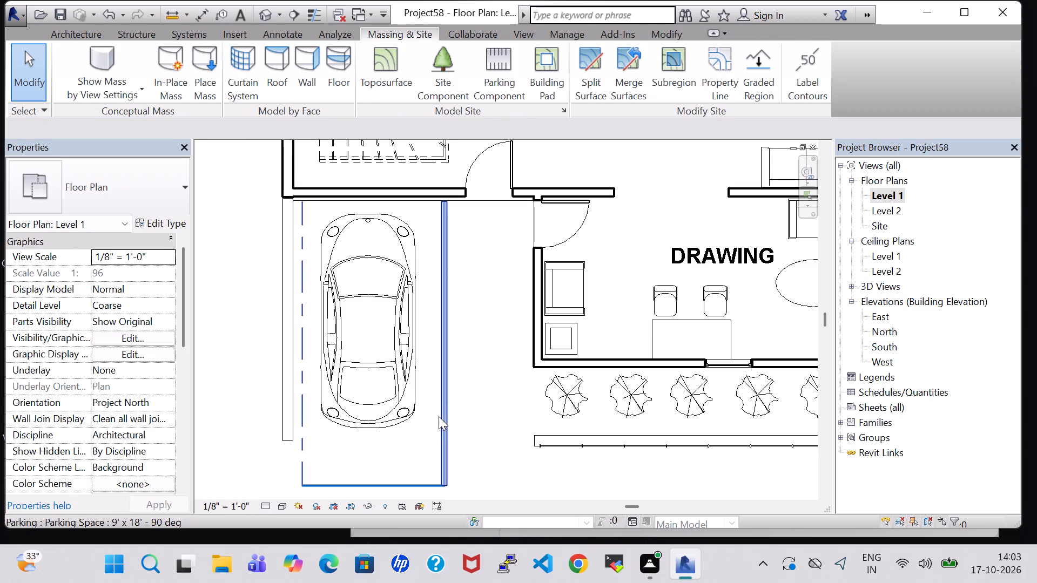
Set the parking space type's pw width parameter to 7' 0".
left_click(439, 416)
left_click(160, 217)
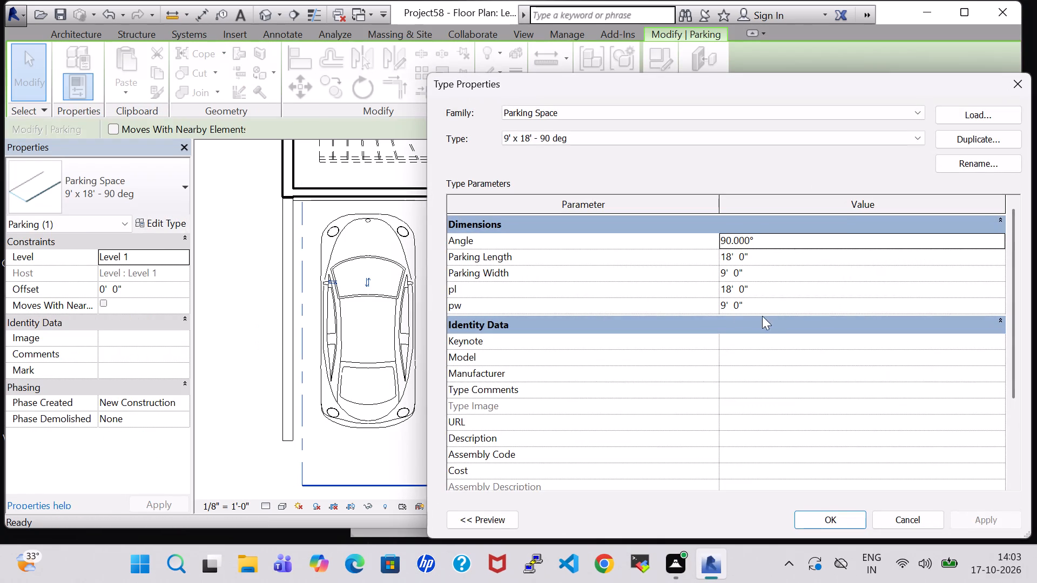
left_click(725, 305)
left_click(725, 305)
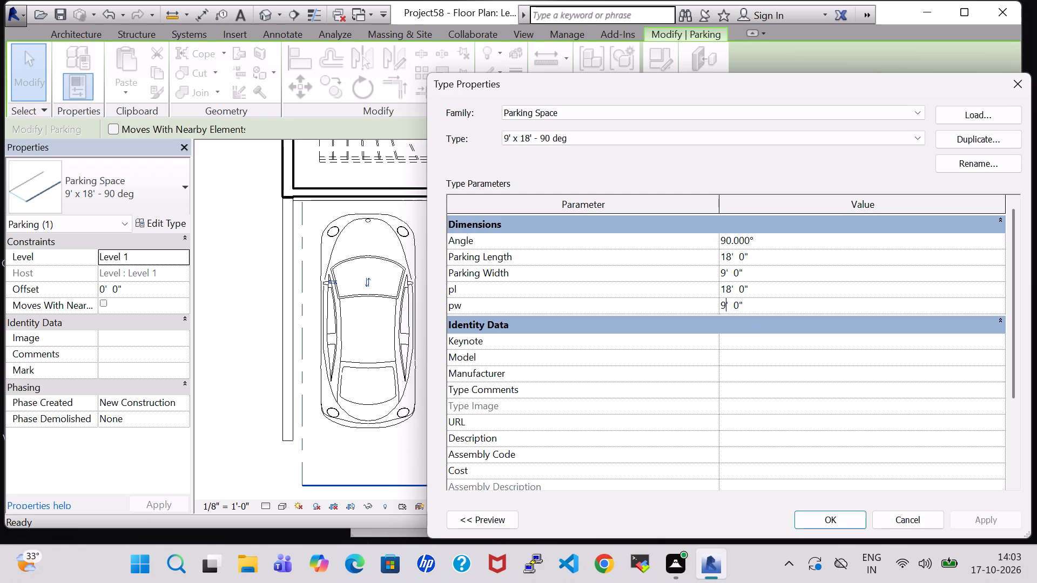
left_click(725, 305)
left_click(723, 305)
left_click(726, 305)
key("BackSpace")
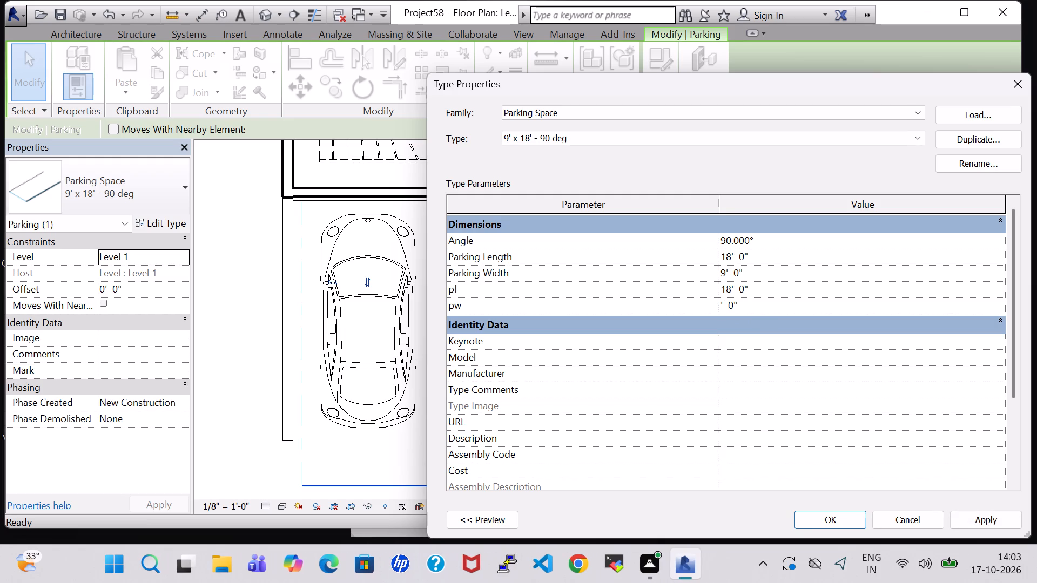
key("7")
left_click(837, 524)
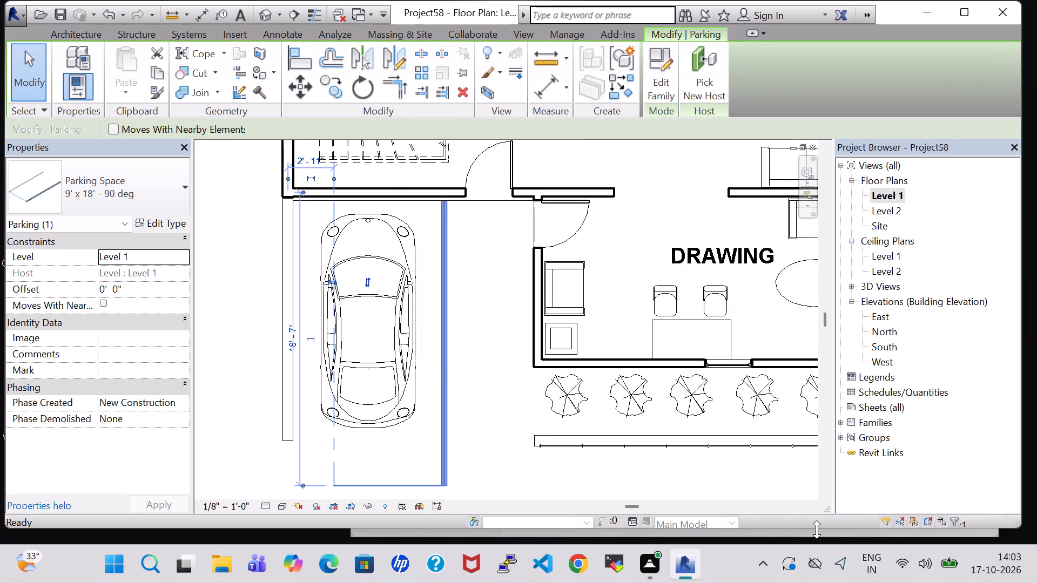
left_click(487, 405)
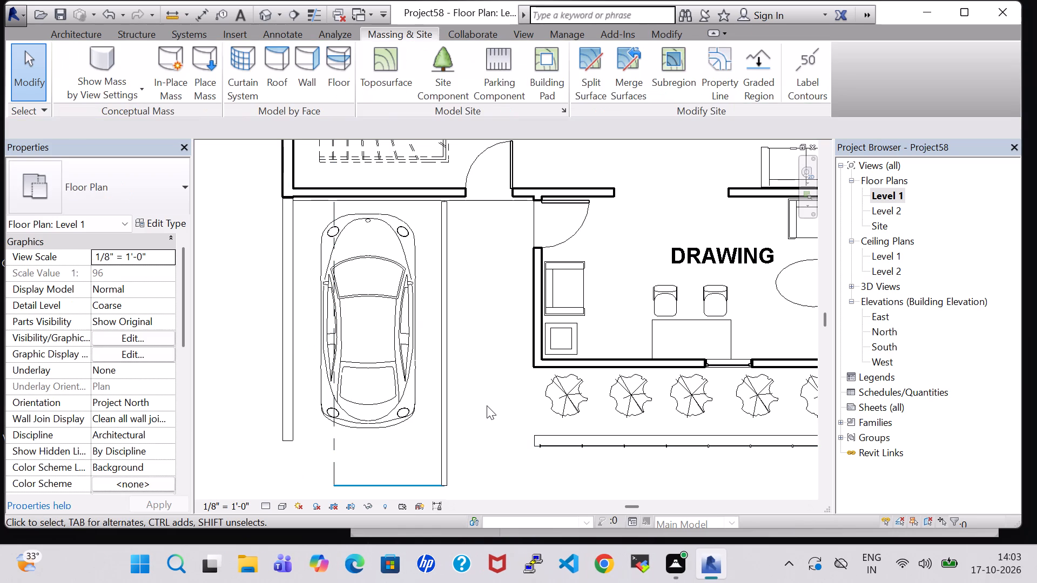
Nudge the parking space west until its dashed edge is about 1' 5" from the west wall.
key("Left")
key("Left")
left_click(330, 456)
key("Left")
key("Left")
key("Left")
key("Left")
key("Left")
key("Left")
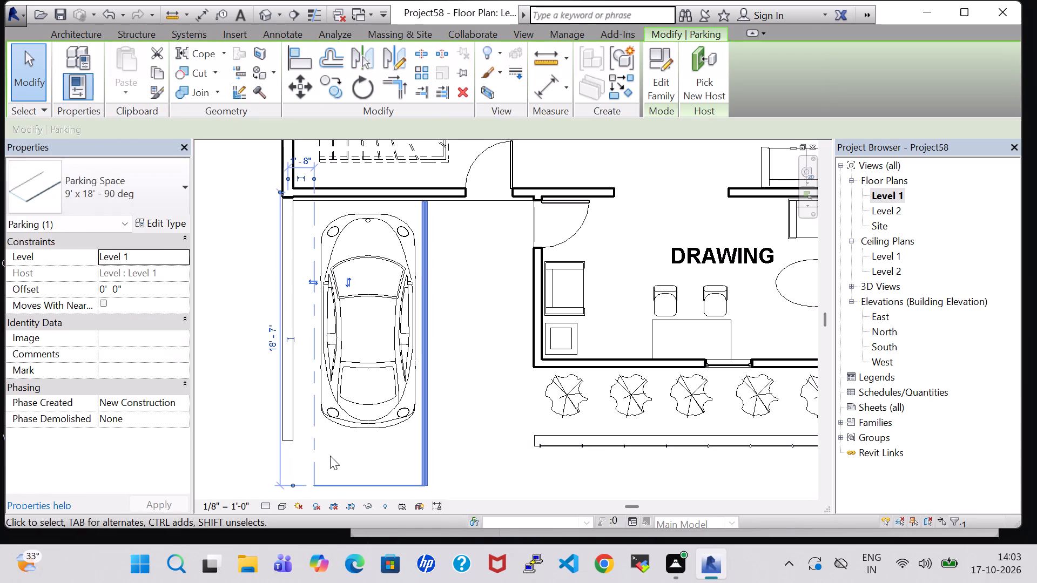
Set the parking space type's pw width parameter to 8' 0".
left_click(163, 225)
left_click(726, 310)
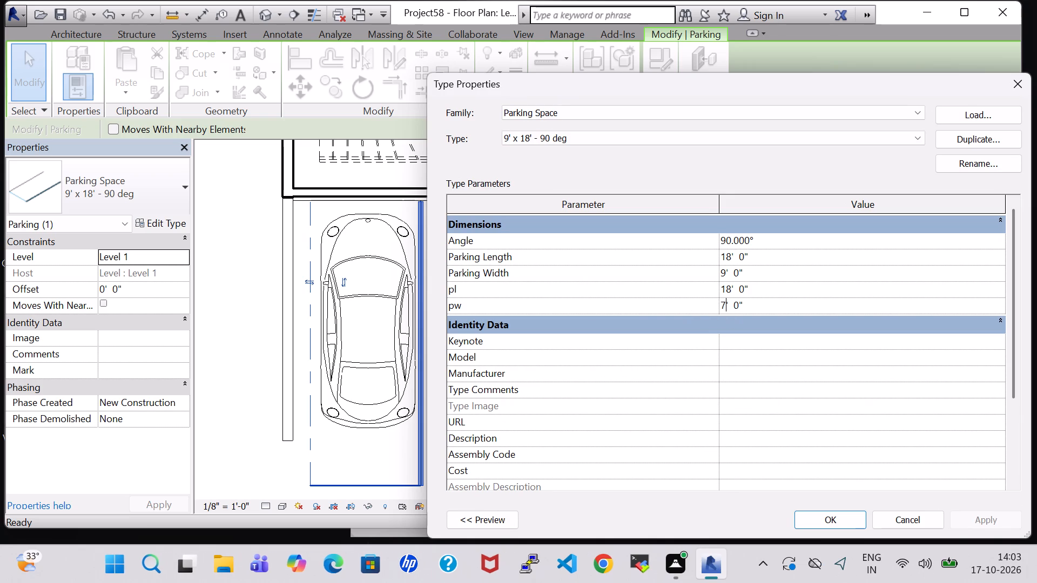
key("BackSpace")
key("8")
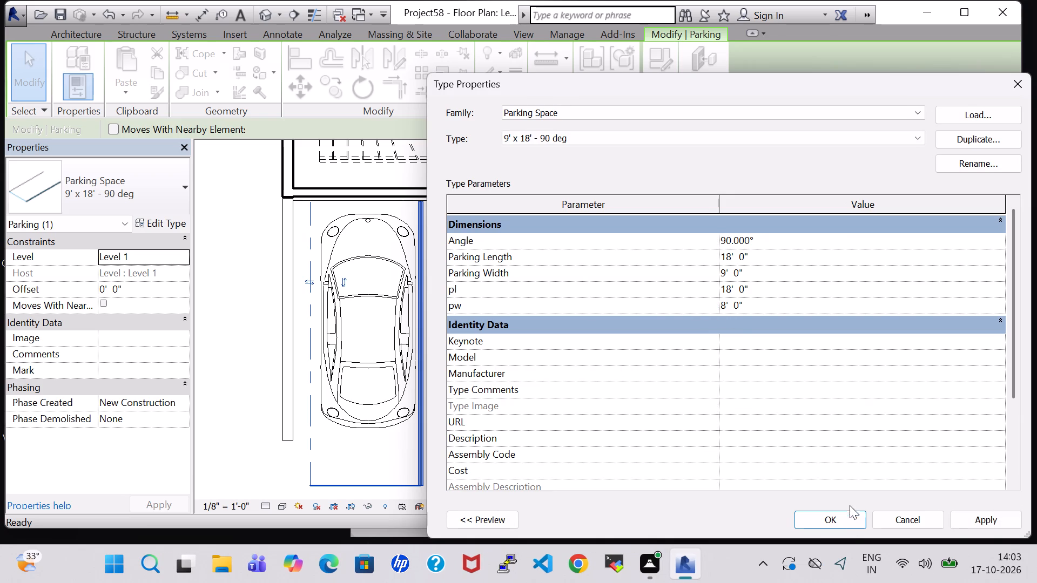
left_click(850, 523)
left_click(456, 406)
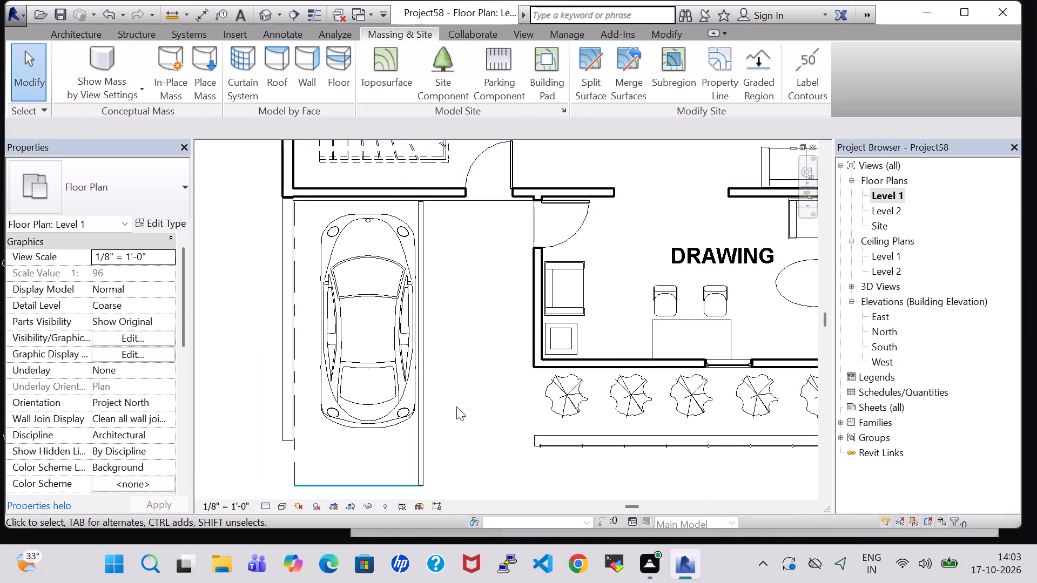
Nudge the parking space east around the car until its dashed edge is about 1' 2" from the west wall.
key("Right")
left_click(422, 399)
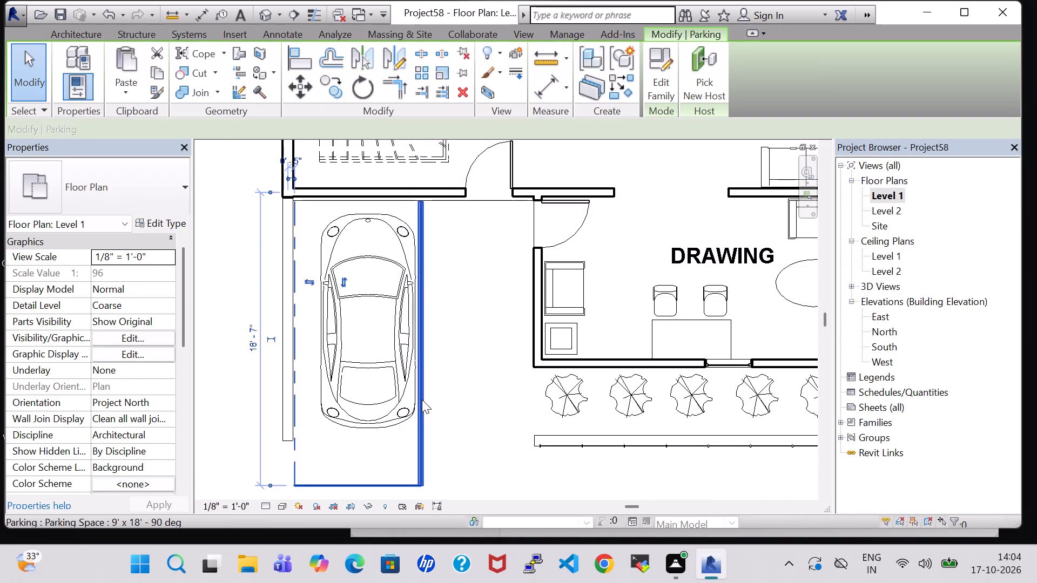
key("Right")
key("Right")
key("Right")
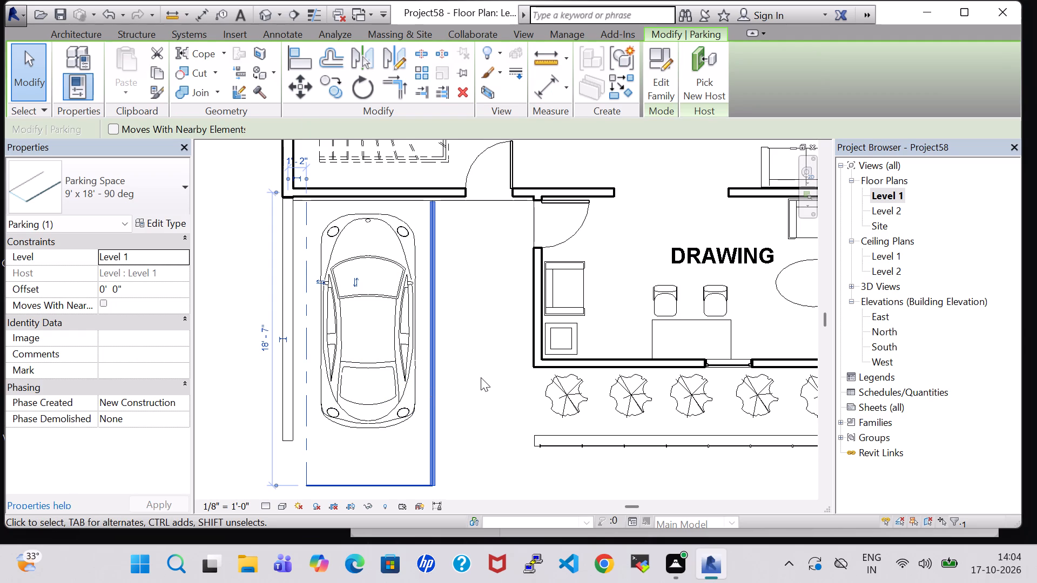
left_click(481, 377)
Set the parking space type's pl length parameter to 15' 0".
left_click(439, 396)
left_click(150, 226)
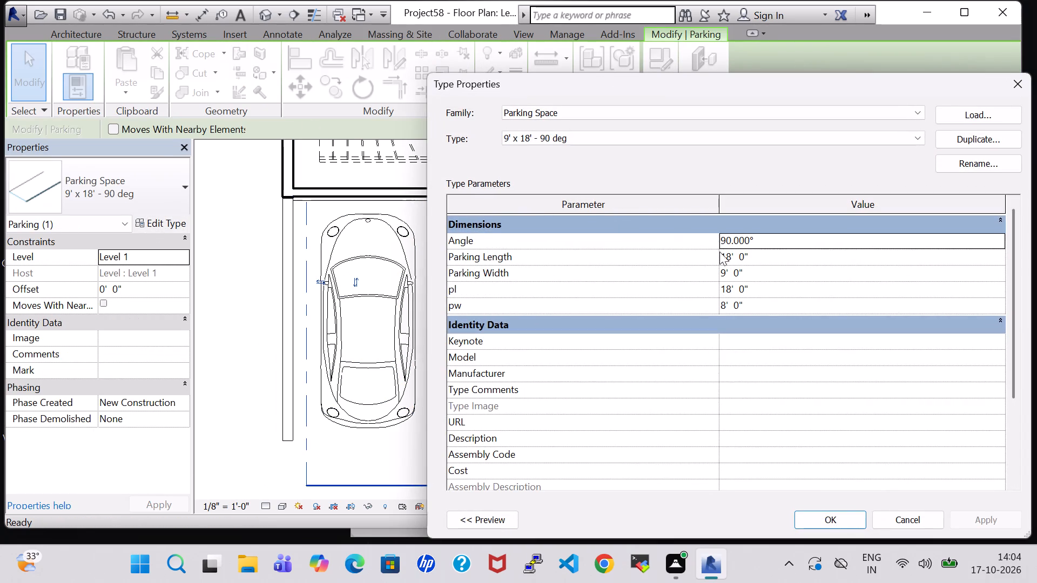
left_click(730, 293)
left_click(731, 289)
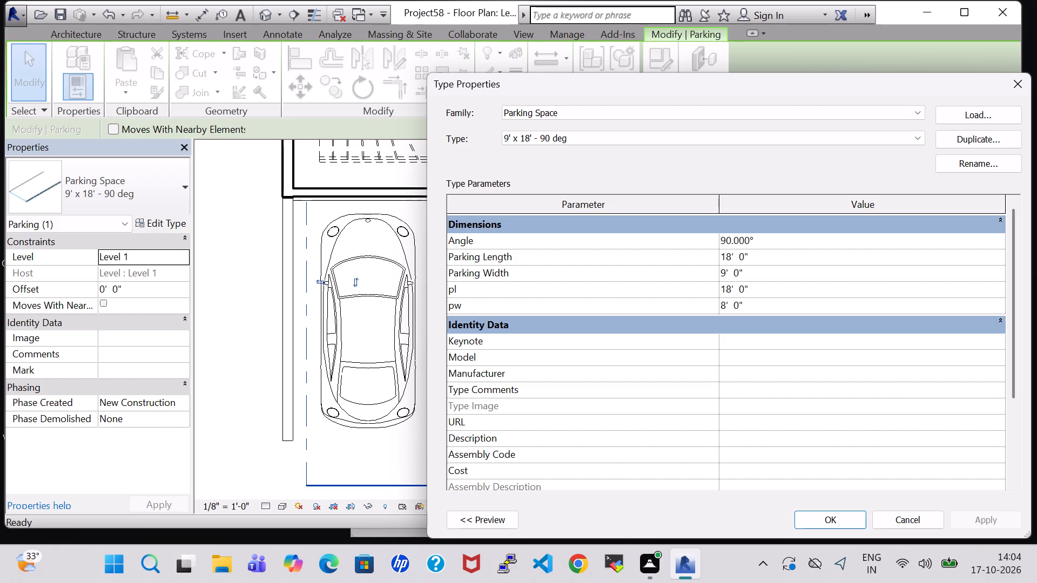
key("BackSpace")
key("5")
left_click(838, 526)
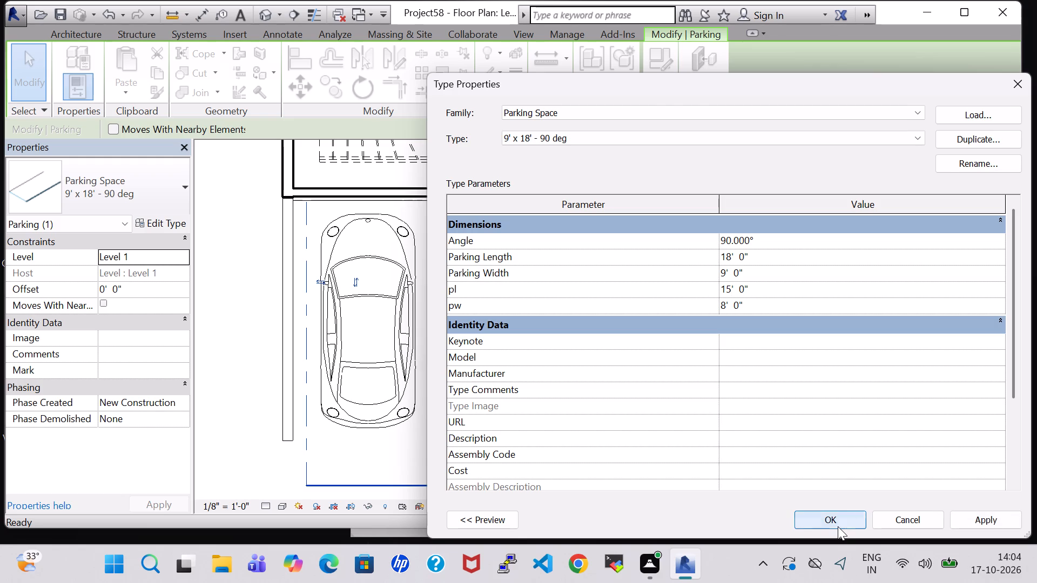
Nudge the shortened parking space north until its south edge is about 2" inside the line of the front low wall.
key("Up")
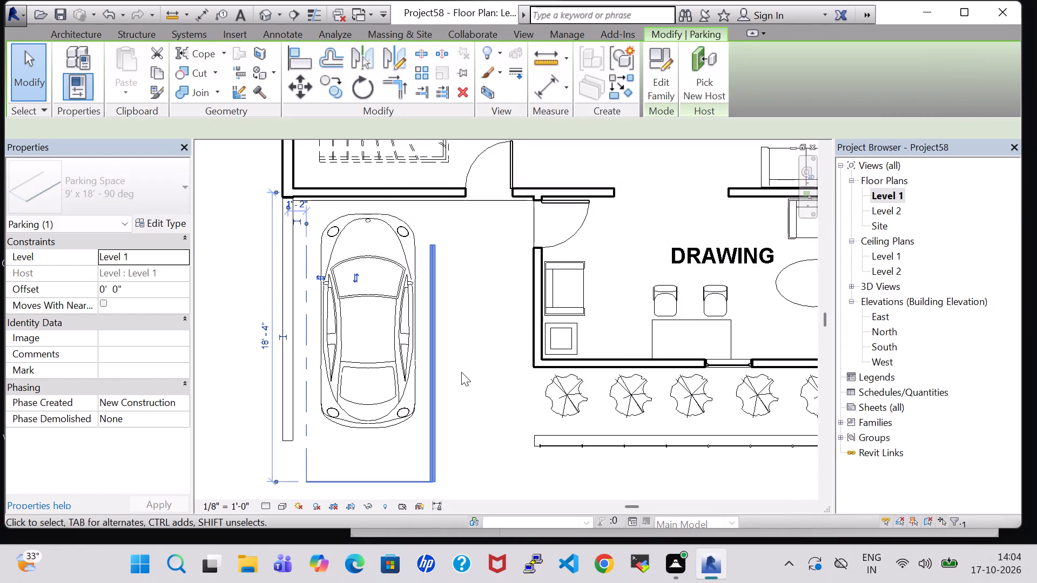
key("Up")
key("Up")
key("Up")
key("Up")
key("Up")
key("Up")
key("Up")
key("Up")
key("Up")
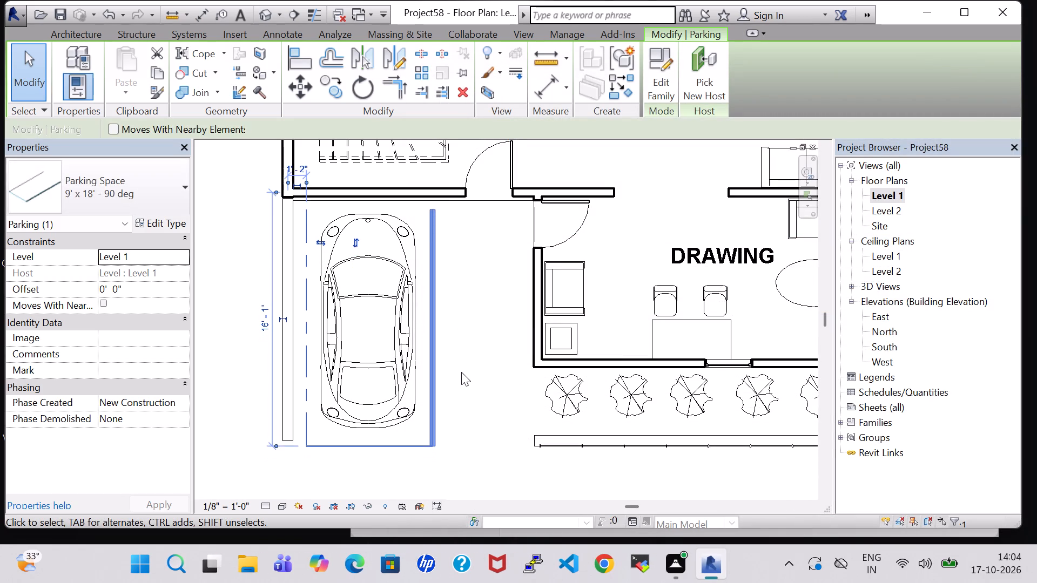
key("Up")
key("Up")
left_click(479, 304)
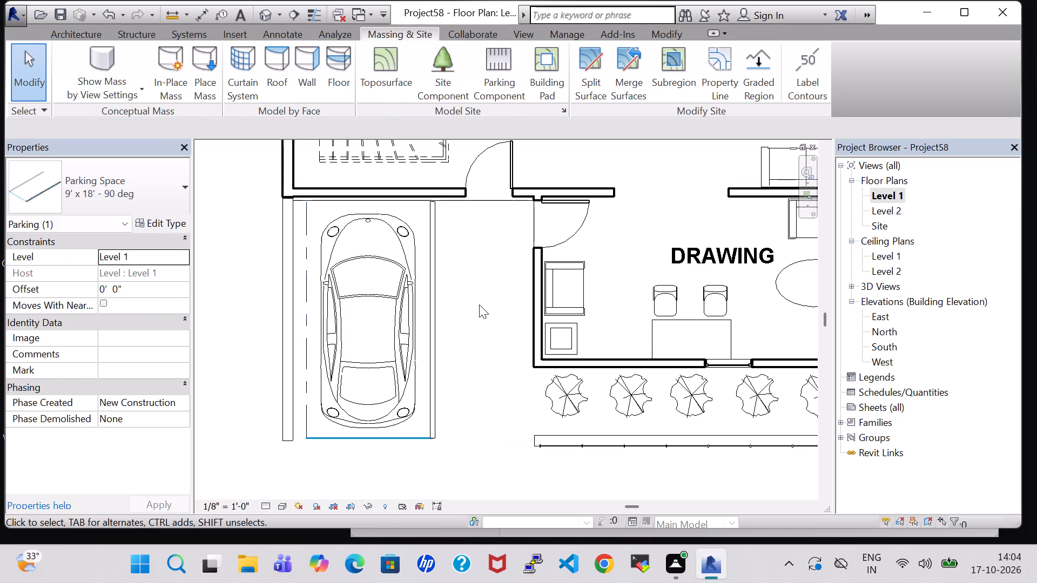
key("Down")
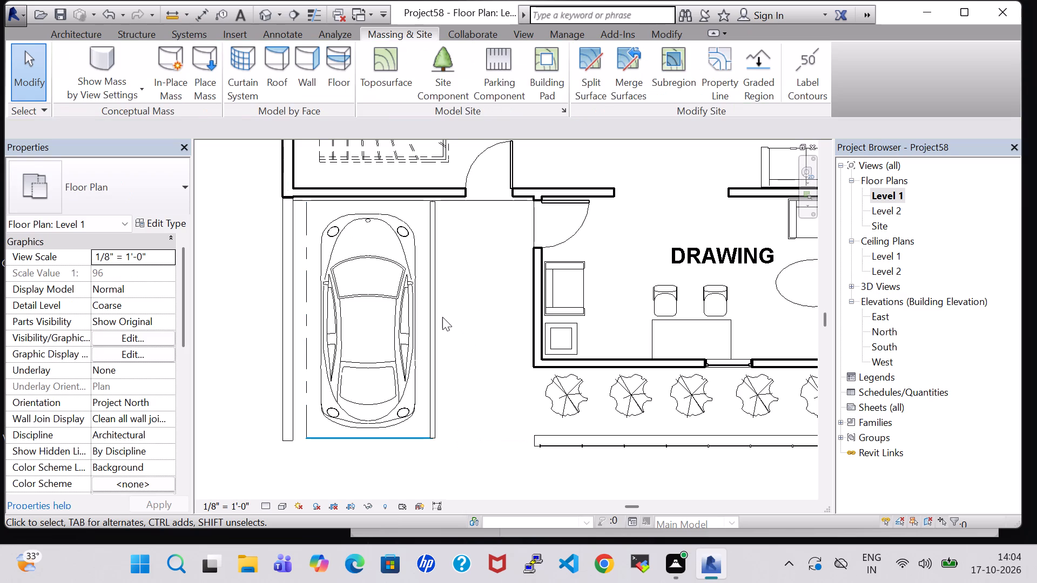
left_click(428, 317)
key("Down")
key("Up")
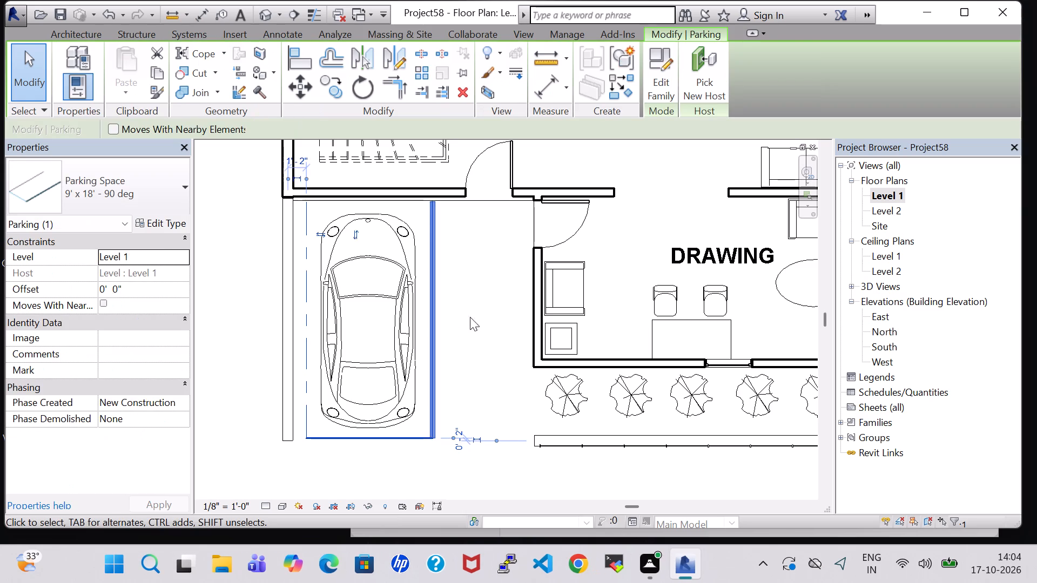
left_click(495, 316)
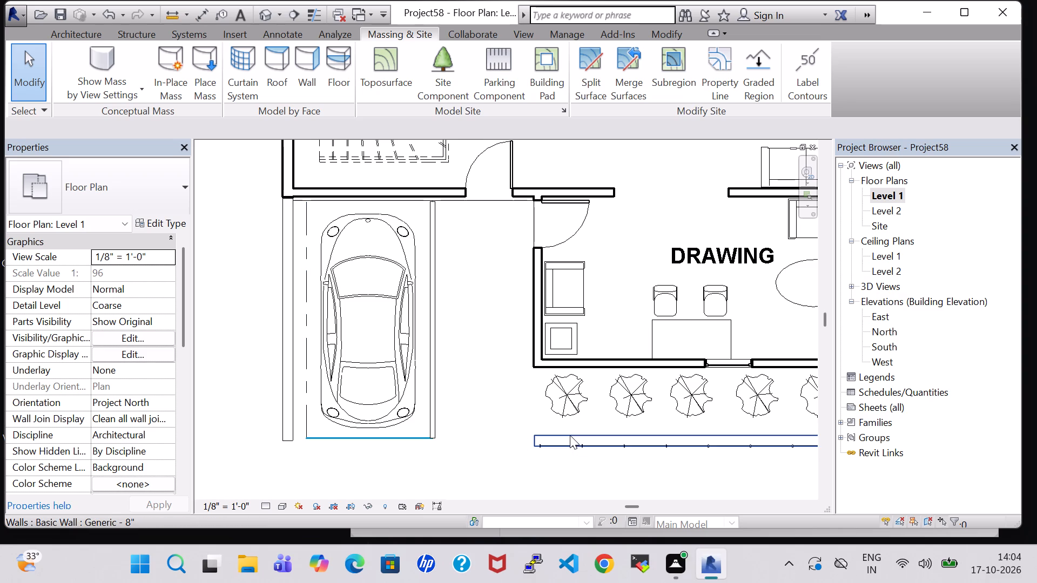
Examine the house in 3D from the side and the front, including the parked car, parking space and front railing.
left_click(262, 15)
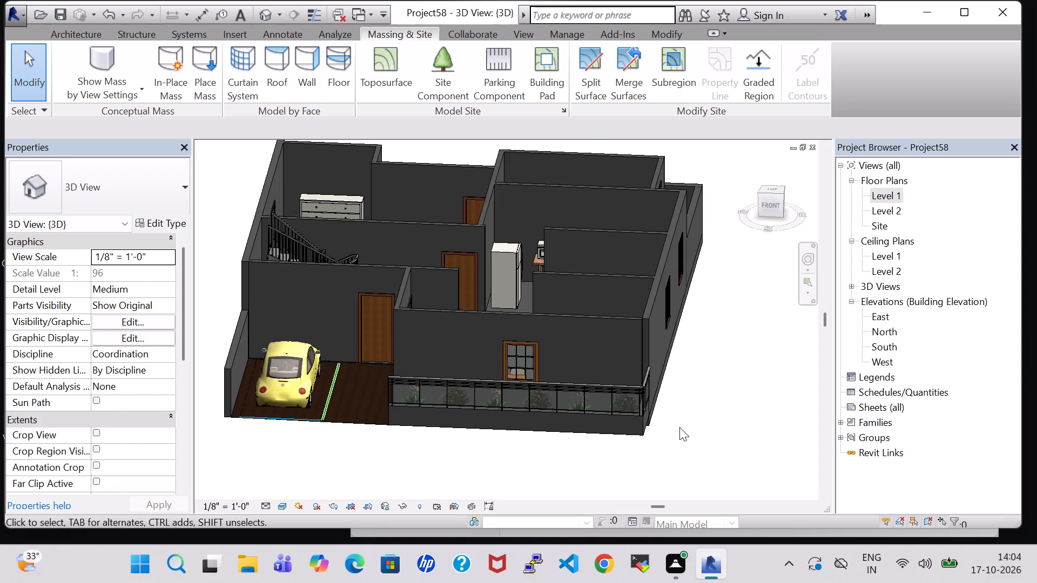
middle_click_drag(682, 424, 528, 455)
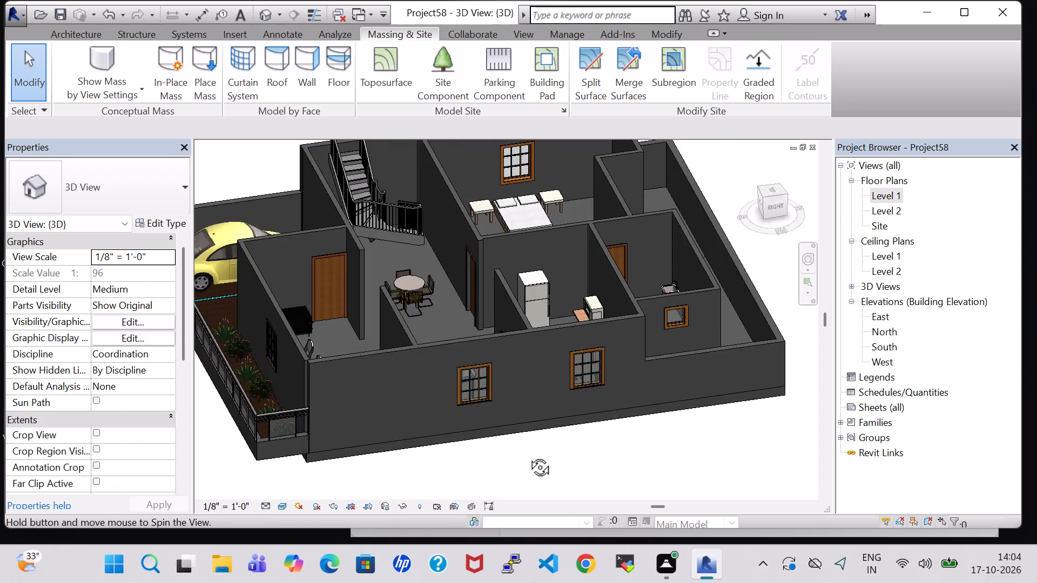
middle_click_drag(528, 455, 513, 453)
middle_click_drag(331, 453, 409, 439)
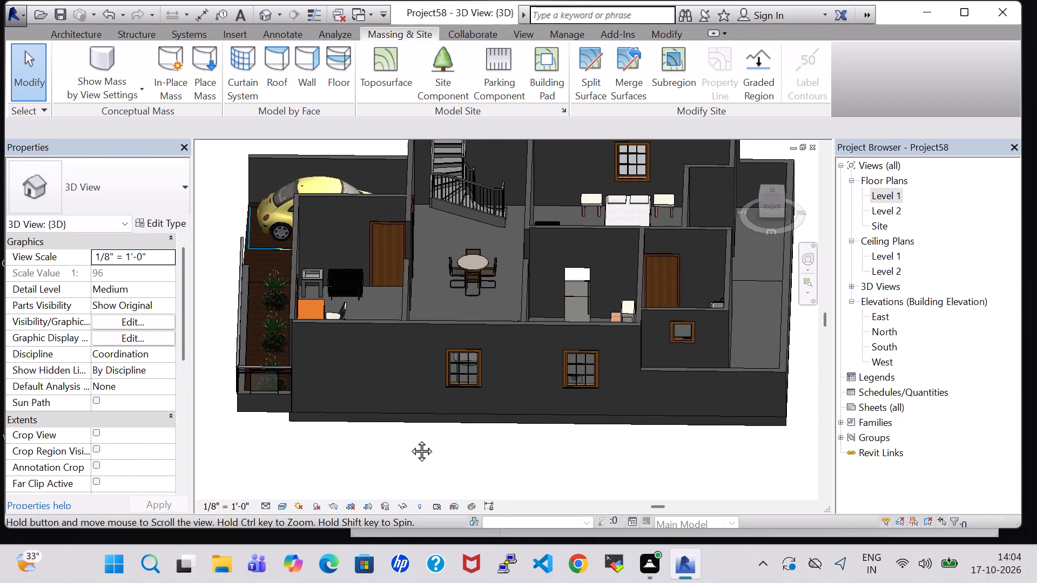
middle_click_drag(409, 439, 412, 439)
middle_click_drag(280, 435, 284, 395)
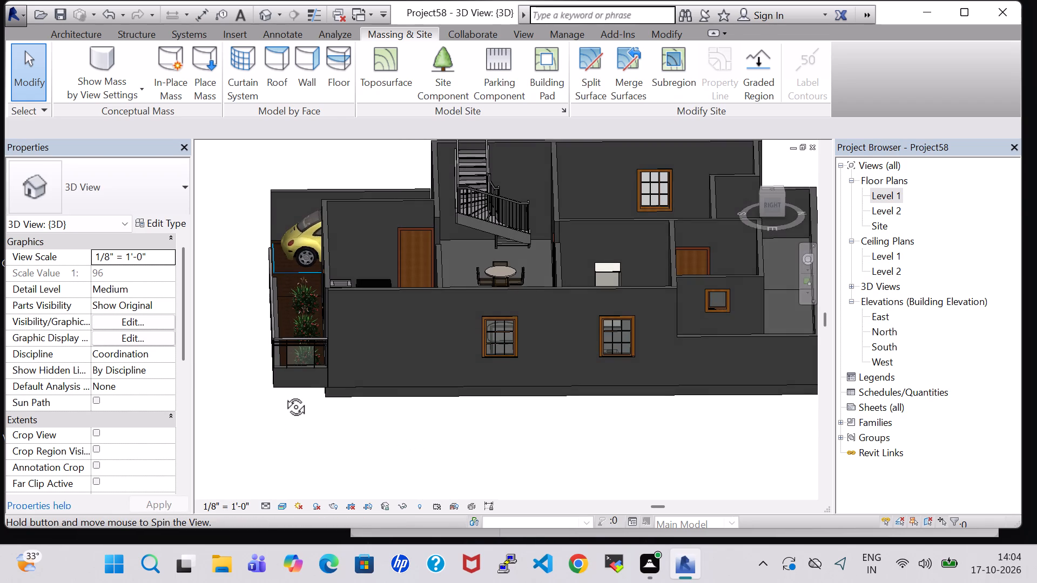
middle_click_drag(284, 395, 278, 368)
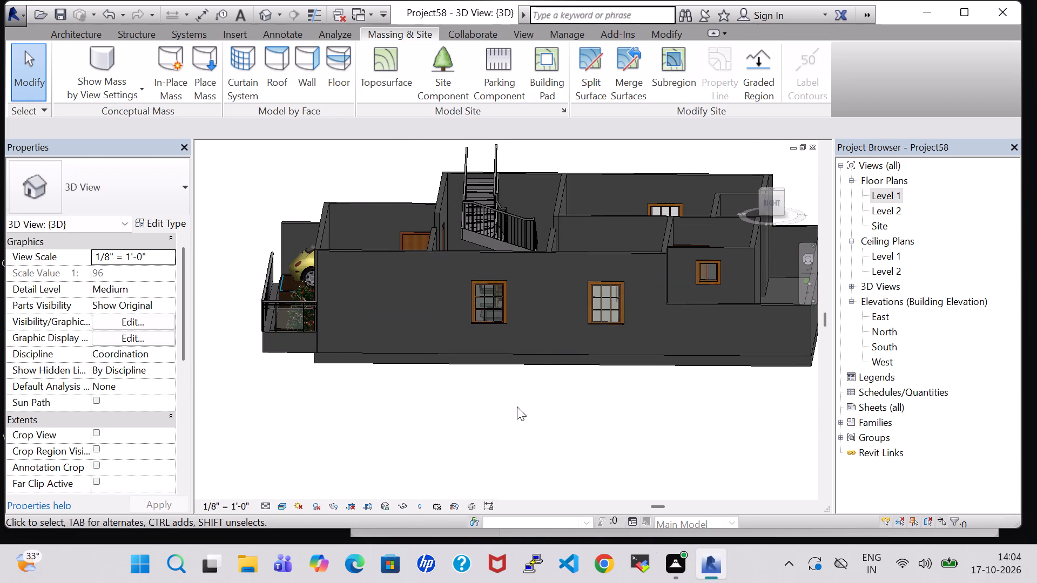
middle_click_drag(347, 433, 526, 452, "shift")
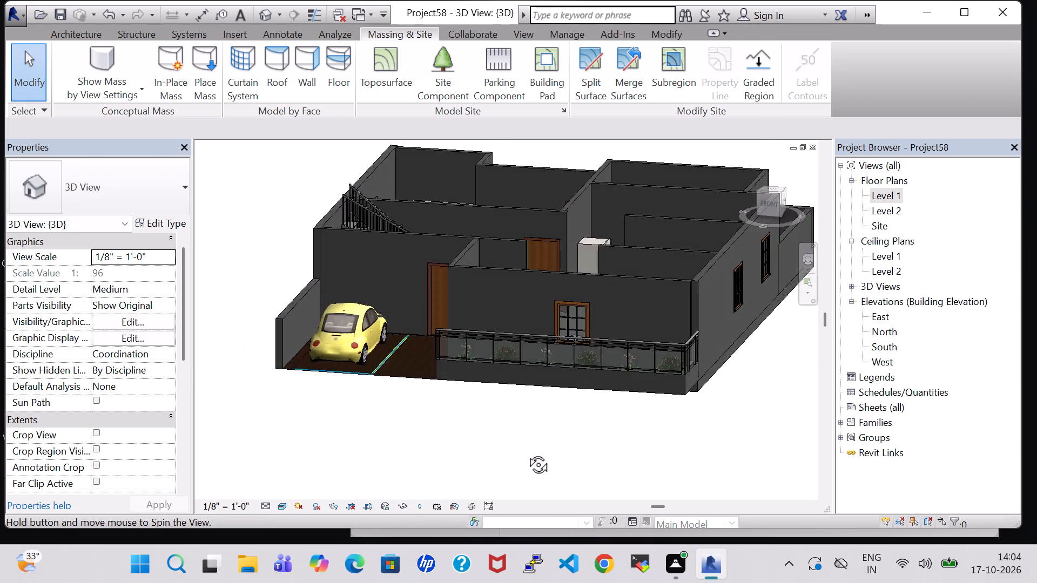
Examine the furnished rooms, parked car, stair and rear open area of the house in 3D from the front and above.
middle_click_drag(526, 452, 535, 453, "shift")
middle_click_drag(555, 445, 545, 452)
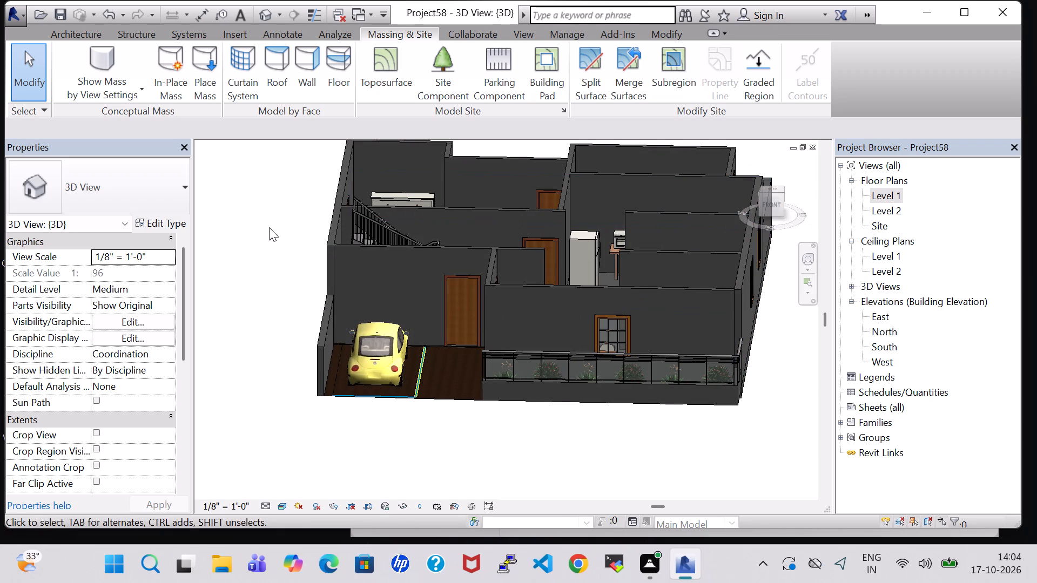
middle_click_drag(270, 227, 277, 357)
scroll(643, 331, "up", 1)
middle_click_drag(622, 335, 563, 373, "shift")
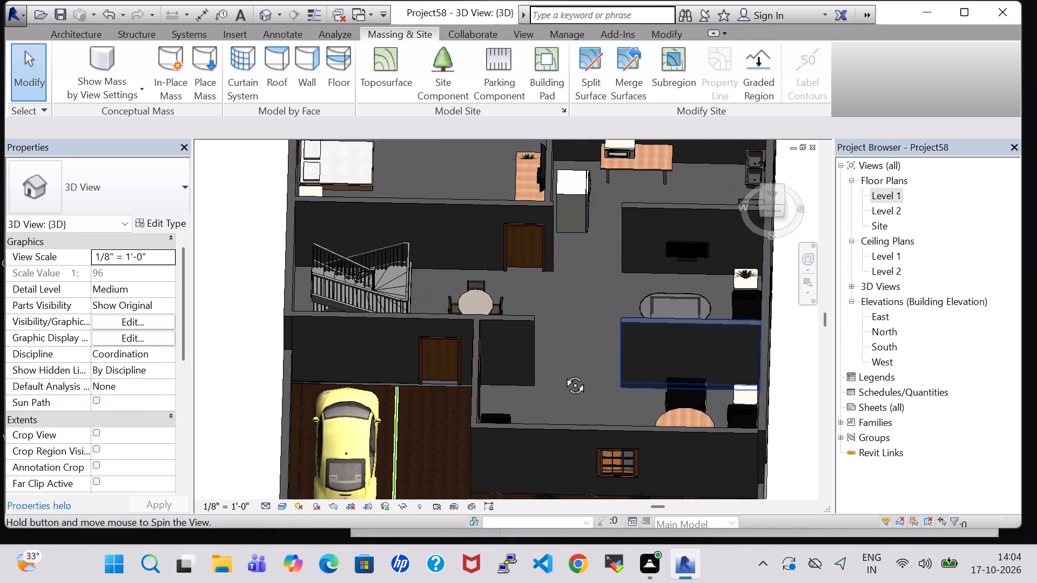
middle_click_drag(563, 373, 535, 378, "shift")
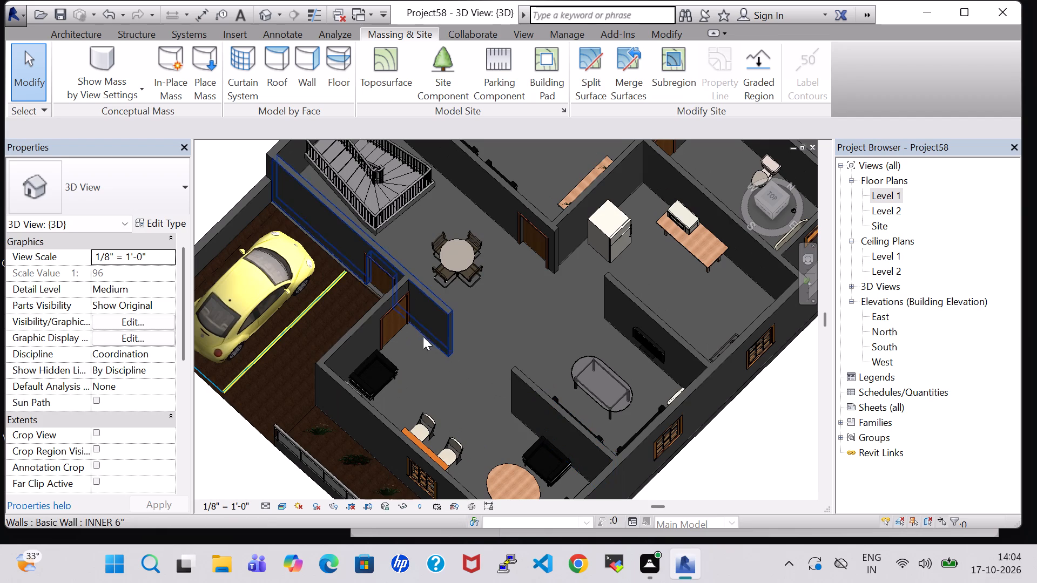
middle_click_drag(428, 382, 377, 401)
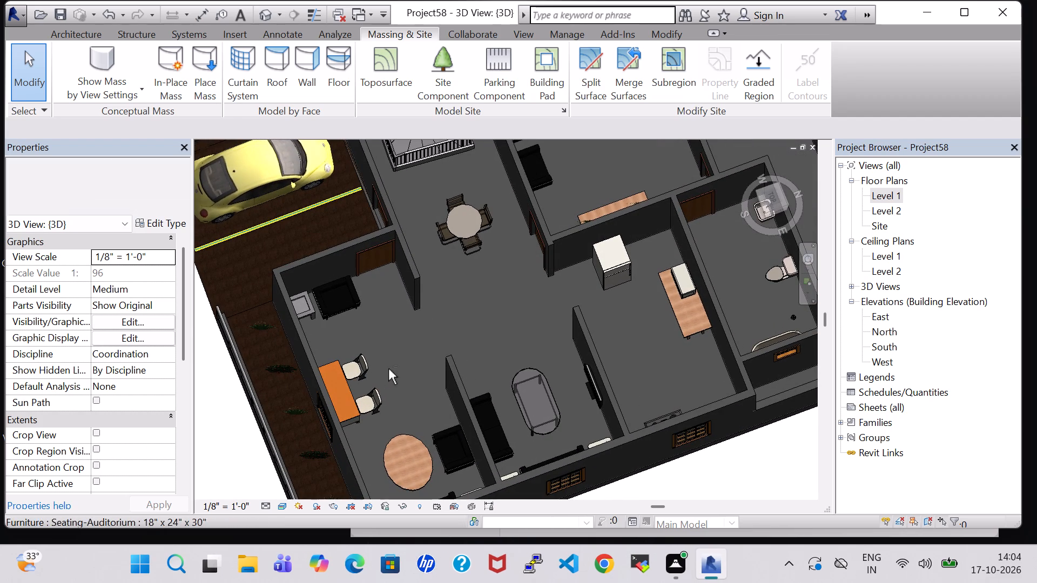
middle_click_drag(401, 363, 550, 413)
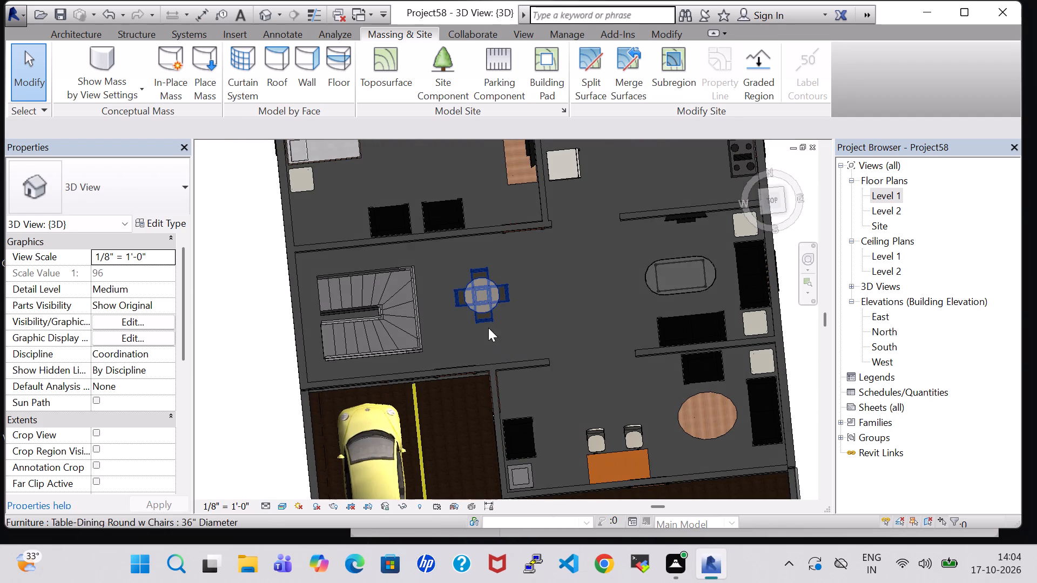
middle_click_drag(568, 288, 570, 259)
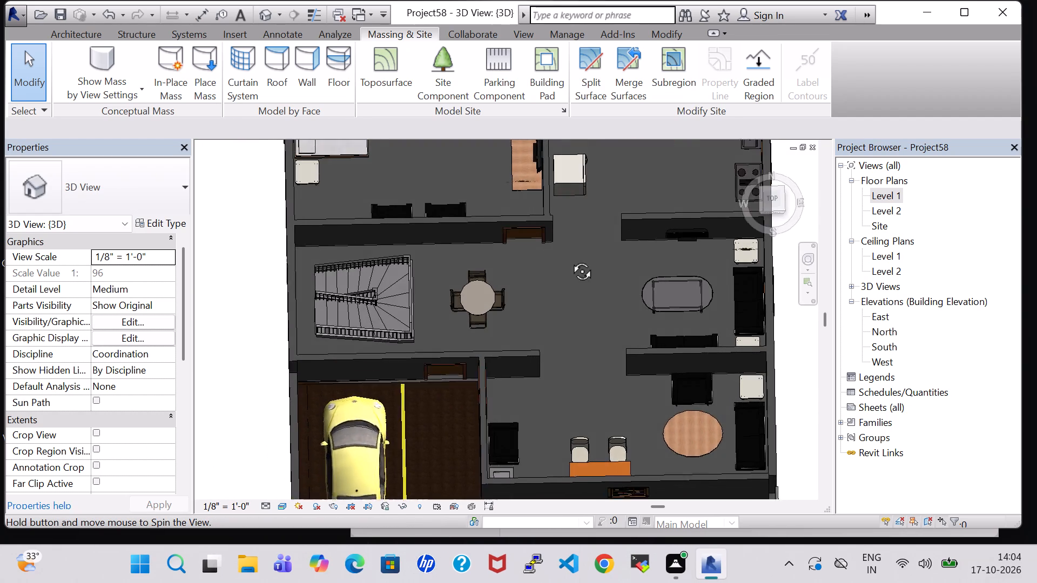
middle_click_drag(570, 259, 581, 280)
middle_click_drag(617, 229, 591, 342)
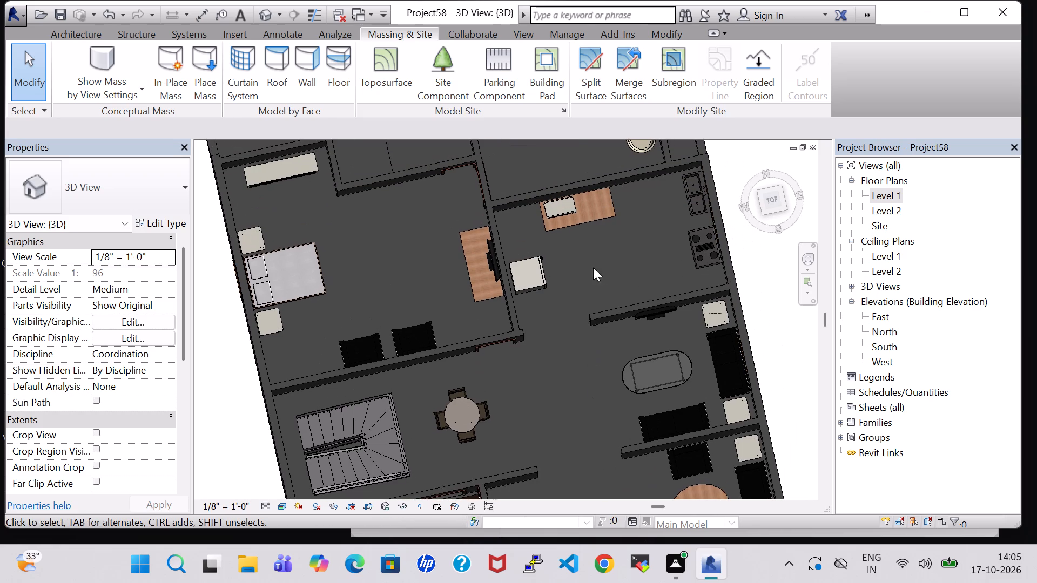
middle_click_drag(542, 329, 489, 256)
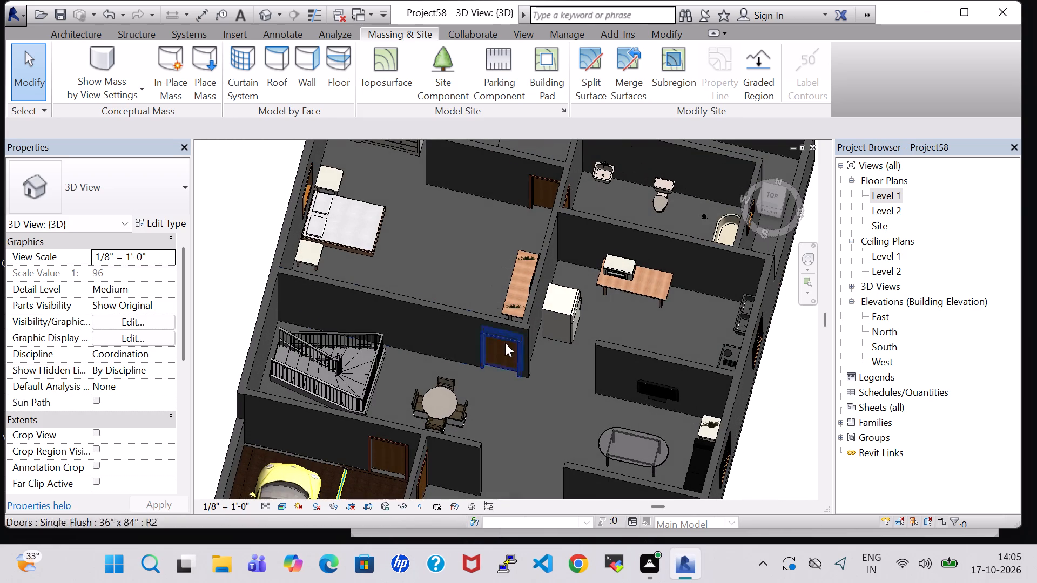
scroll(504, 287, "up", 1)
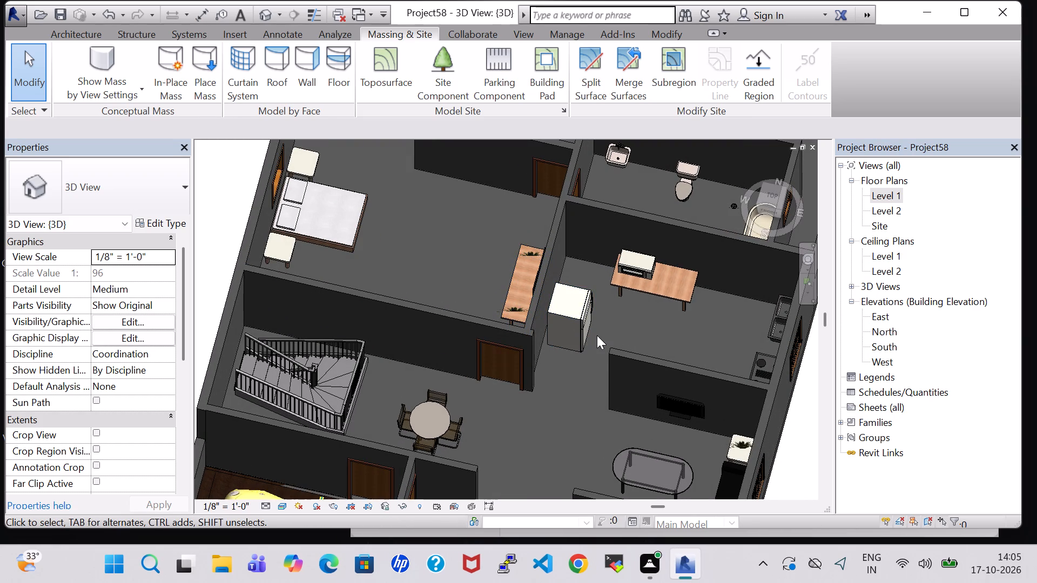
middle_click_drag(645, 304, 645, 343)
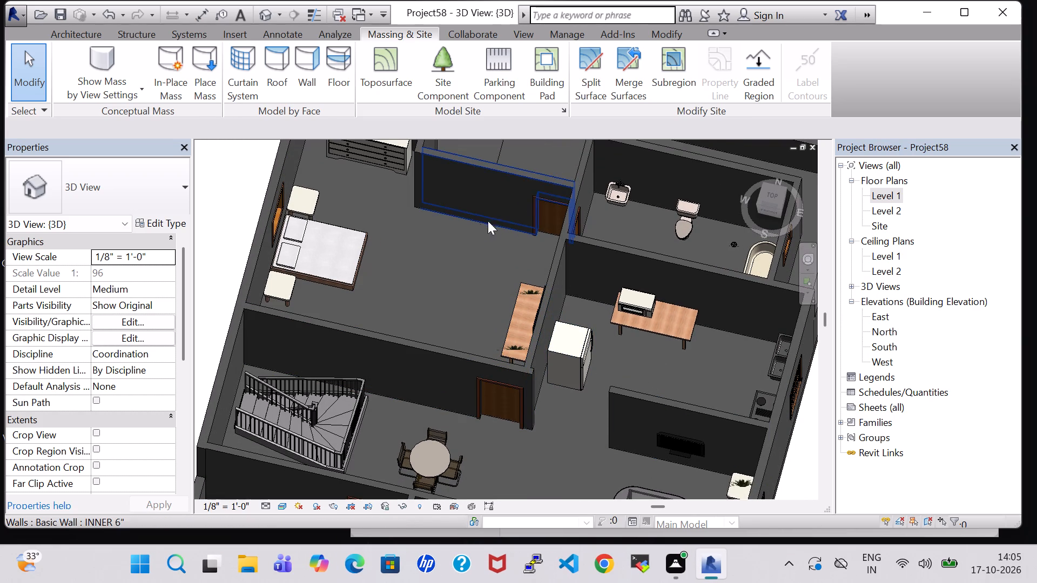
middle_click_drag(446, 243, 452, 310, "shift")
middle_click_drag(456, 251, 443, 389)
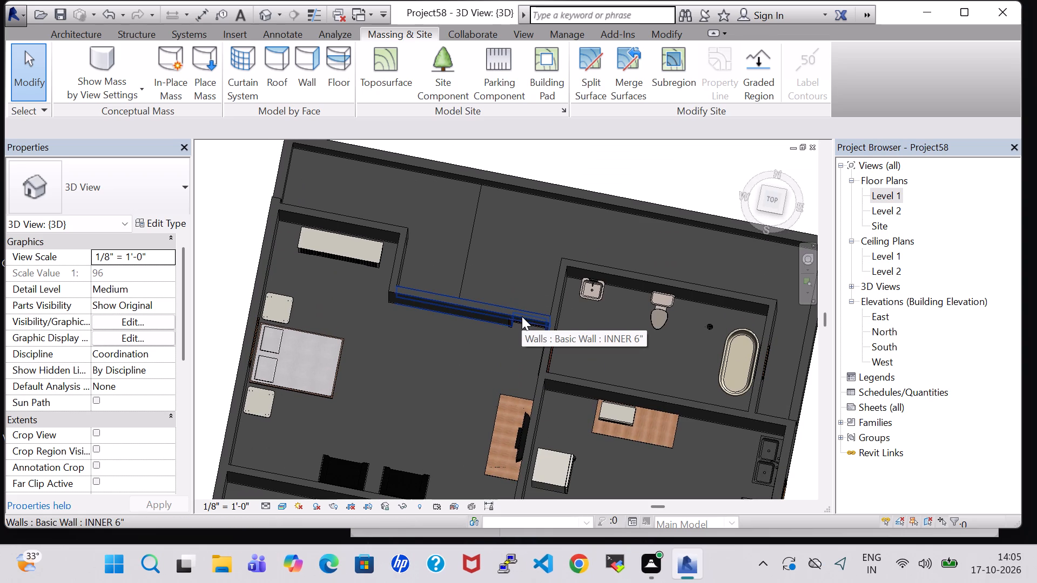
scroll(522, 316, "down", 2)
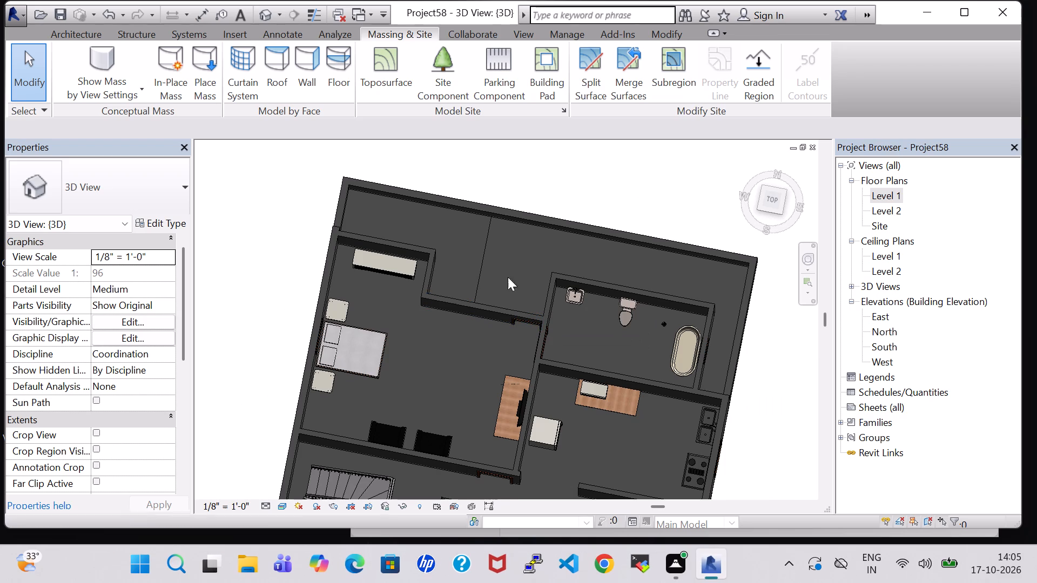
scroll(488, 269, "down", 2)
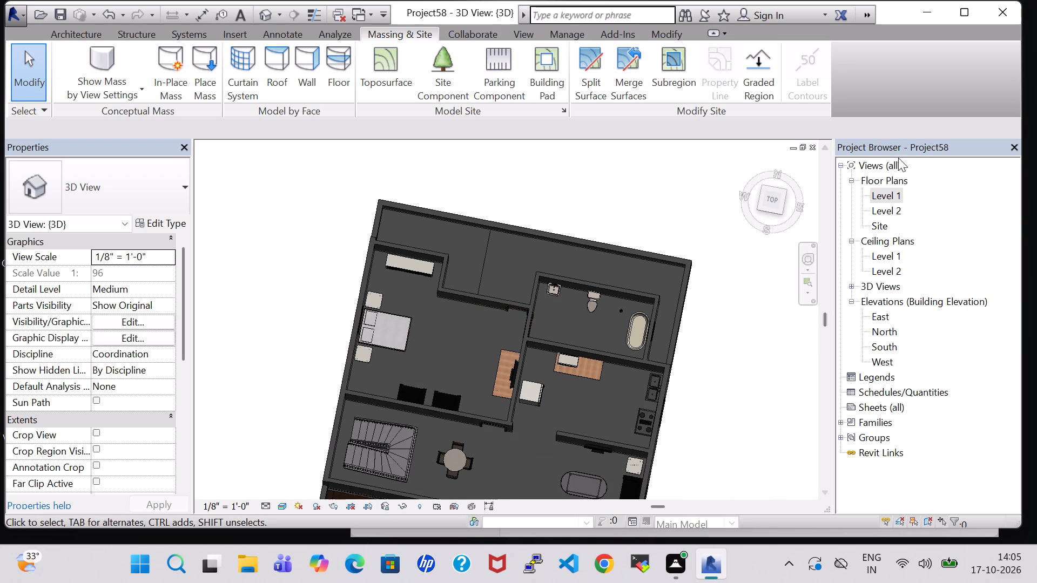
In the Level 1 floor plan, rename the room label at the rear of the house as OPEN AREA.
double_click(889, 193)
scroll(650, 270, "down", 4)
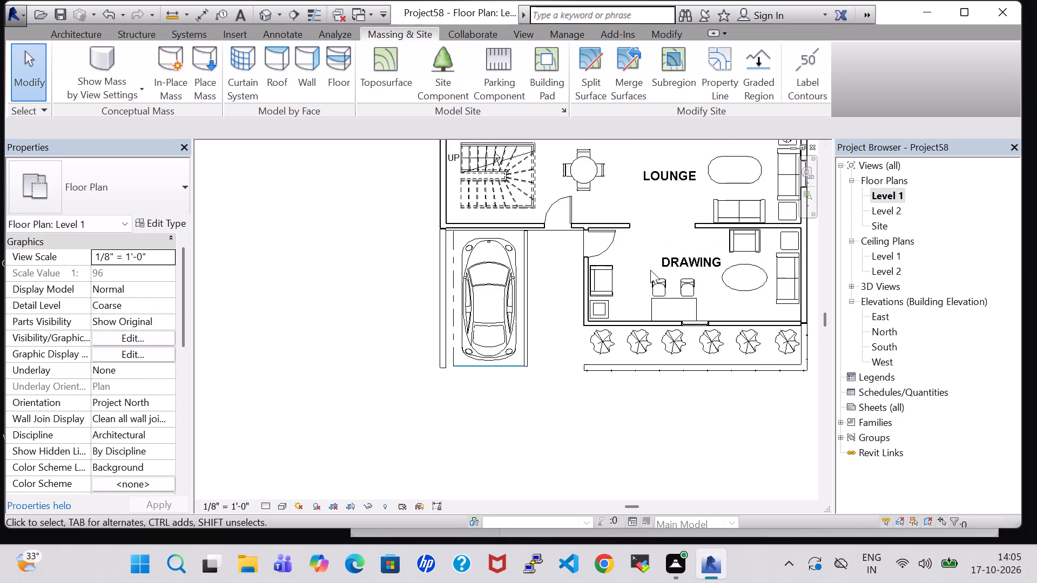
scroll(650, 270, "down", 3)
middle_click_drag(651, 243, 634, 398)
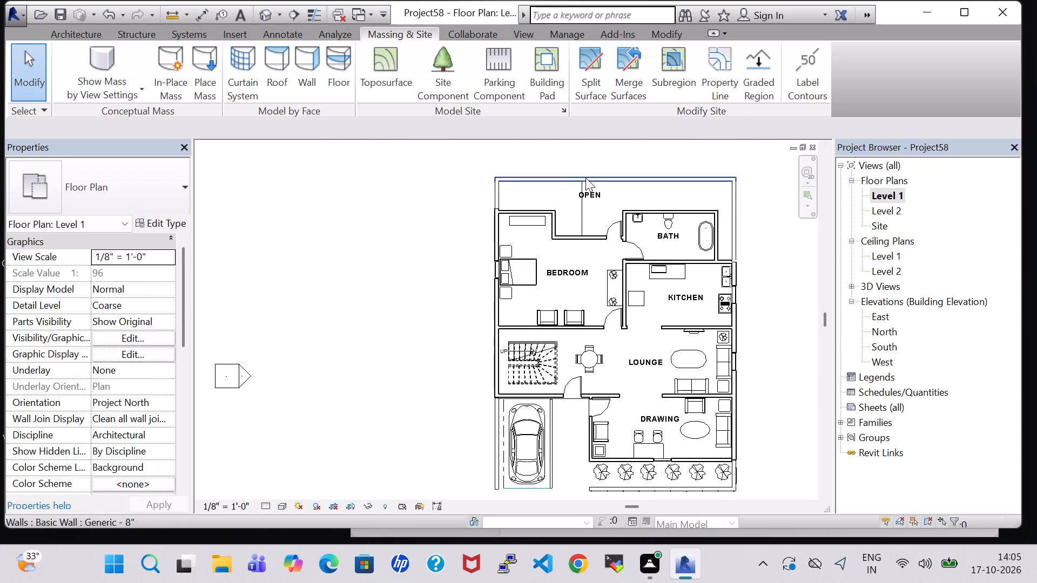
double_click(604, 195)
left_click(598, 194)
key("space")
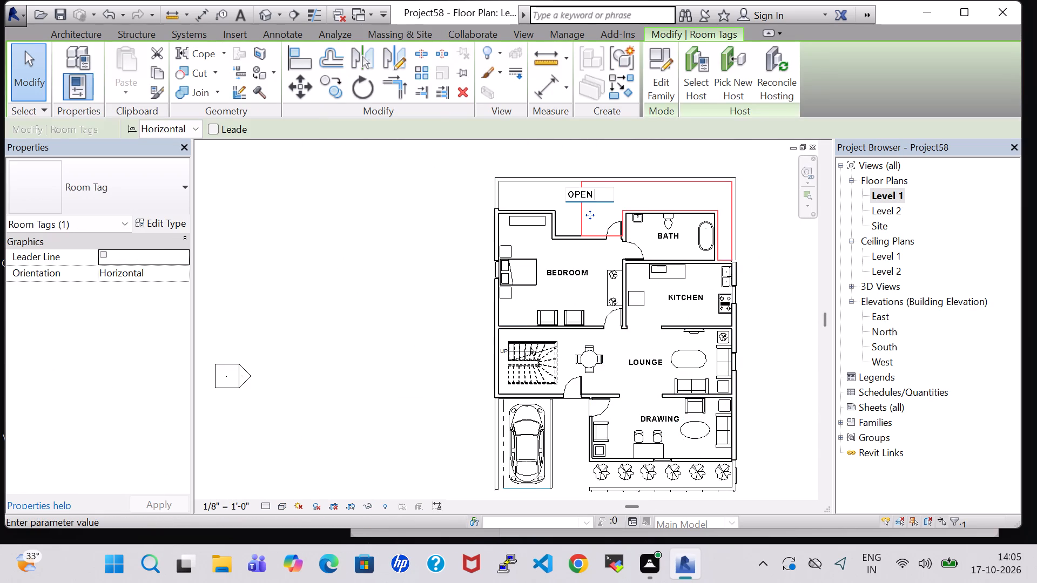
type("AE")
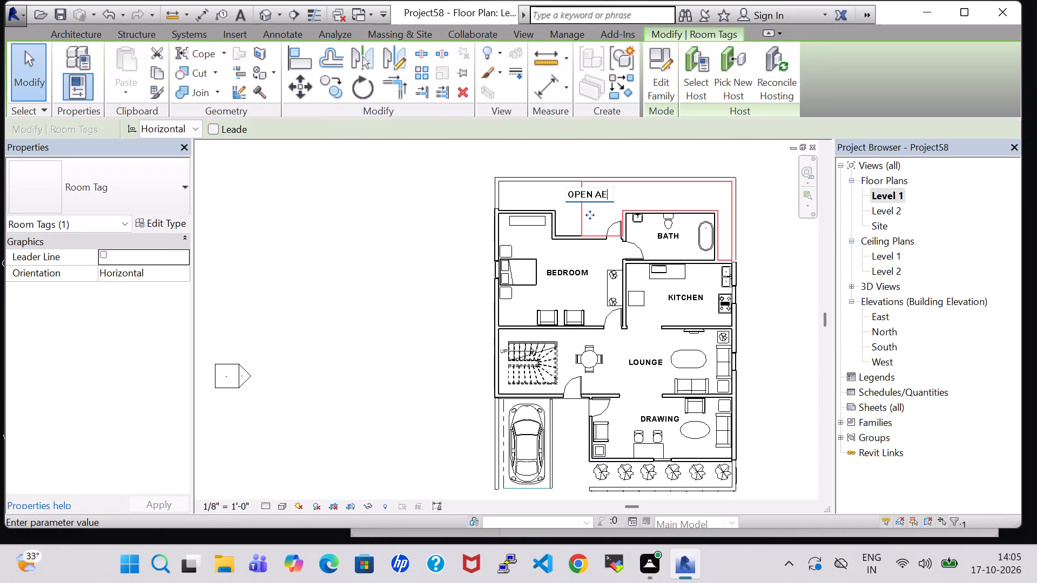
key("BackSpace")
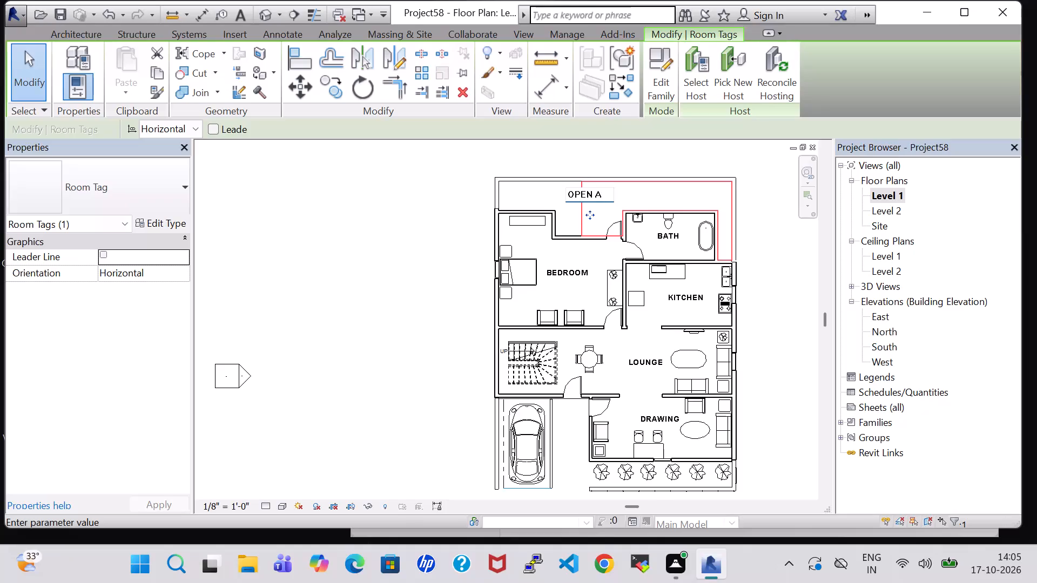
type("EA")
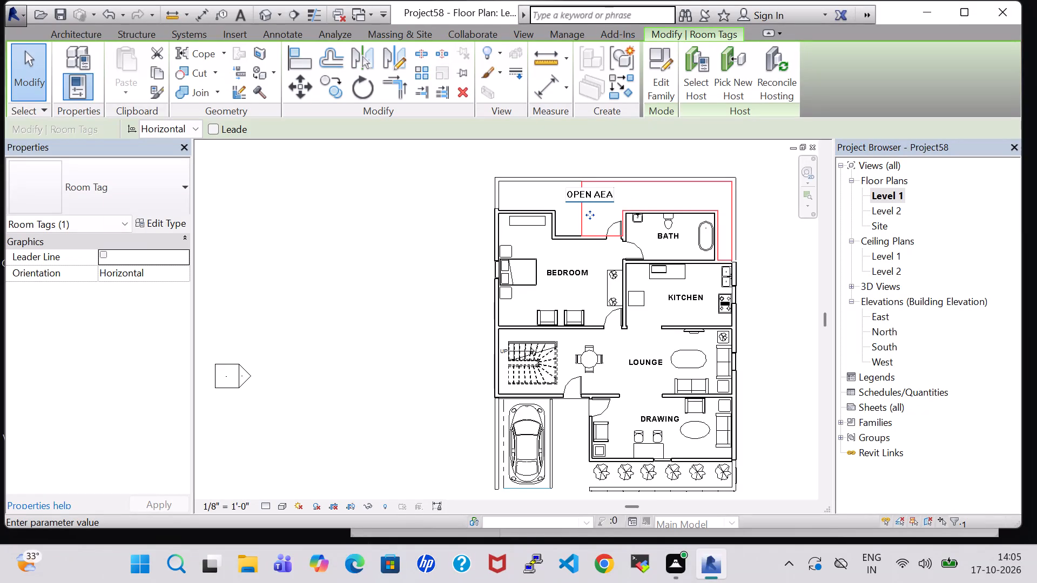
left_click(600, 199)
key("r")
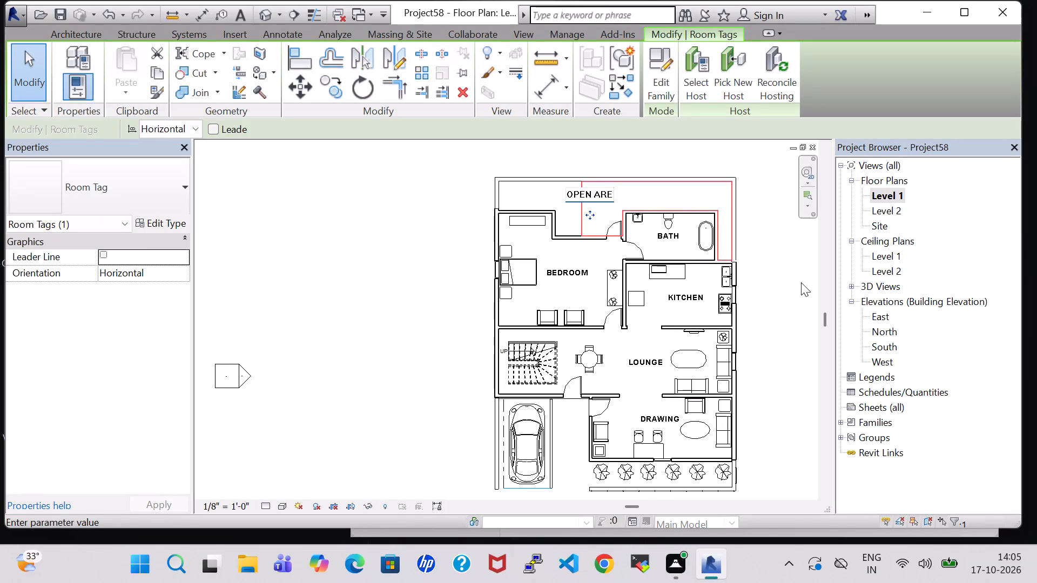
key("Right")
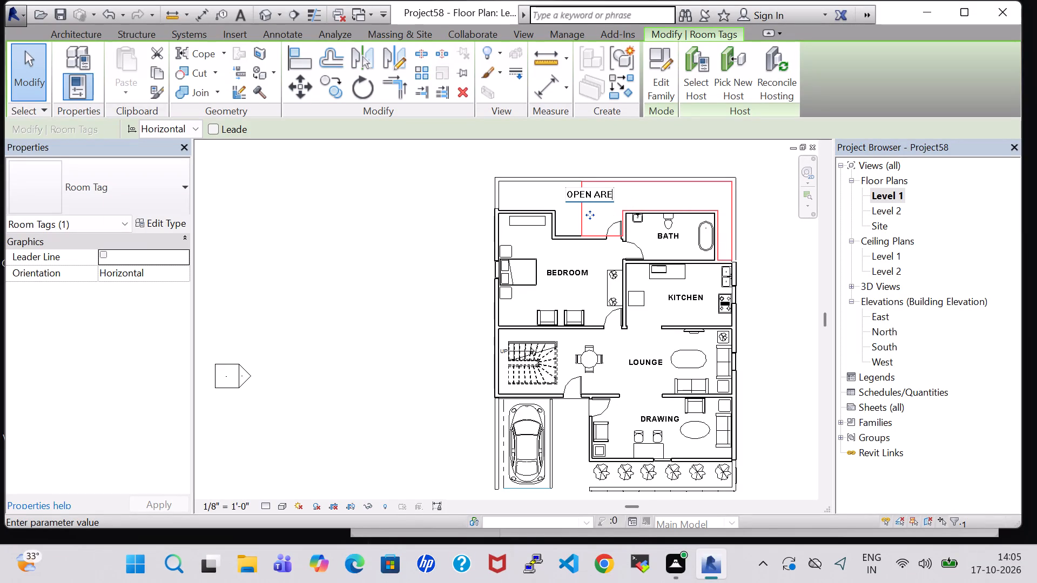
key("a")
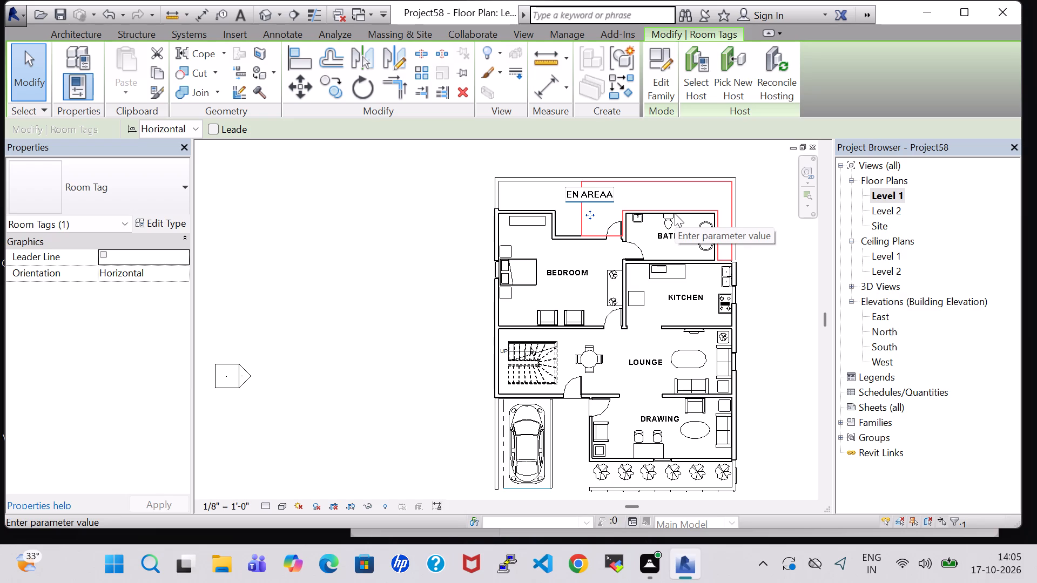
key("BackSpace")
key("Return")
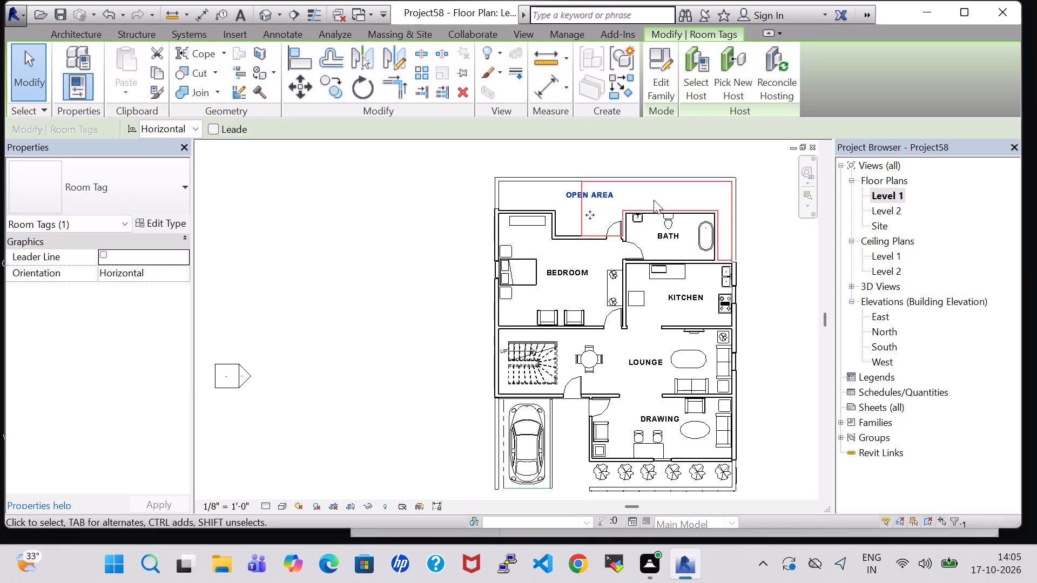
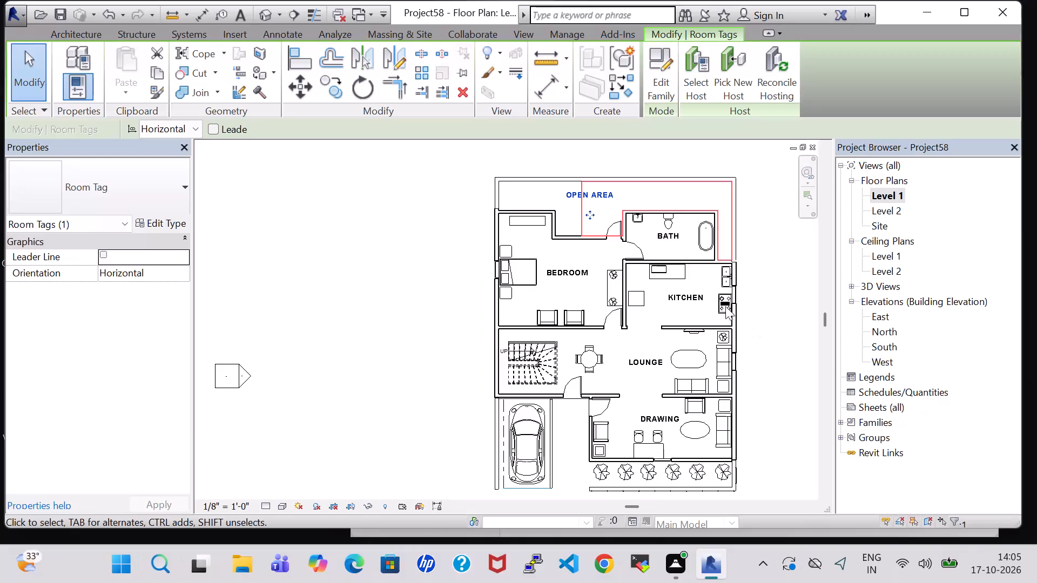
Nudge the OPEN AREA room tag two increments down and one increment to the right.
left_click(594, 191)
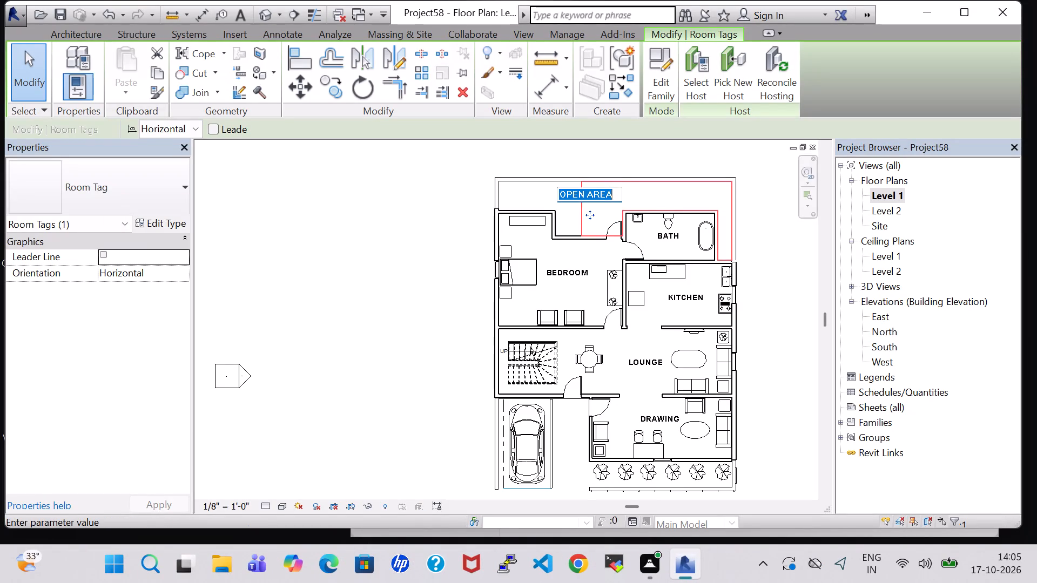
left_click(623, 195)
key("Down")
key("Down")
key("Right")
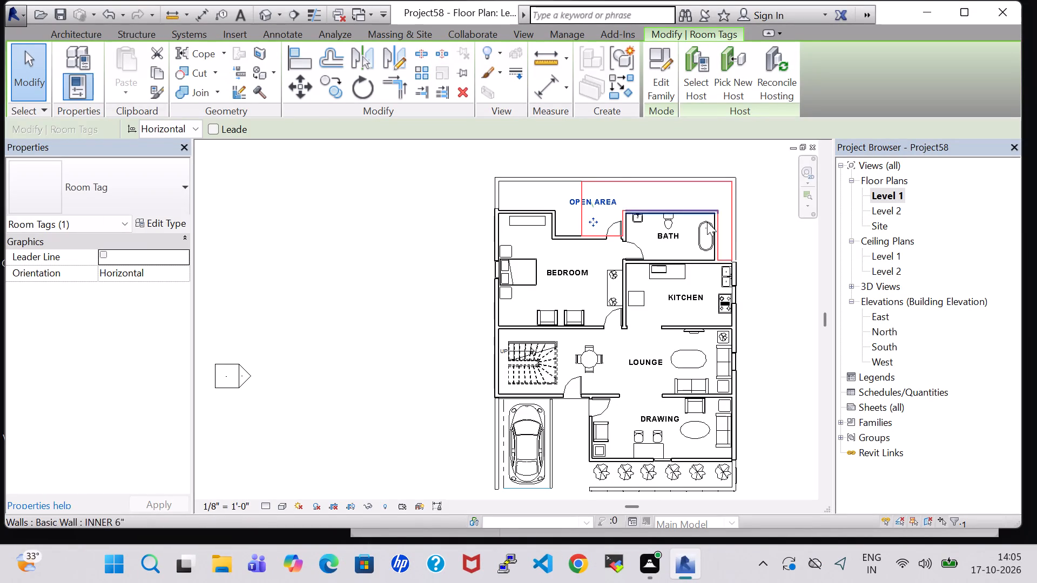
left_click(773, 239)
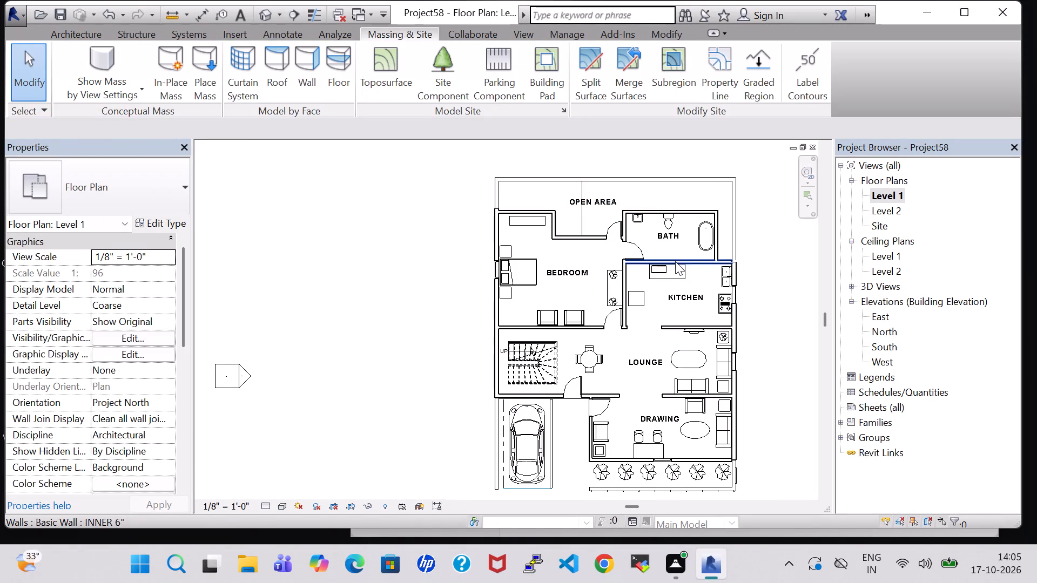
Place two tagged rooms on Level 1, one on the planting strip below the drawing room and one over the parked car.
middle_click_drag(755, 335, 756, 307)
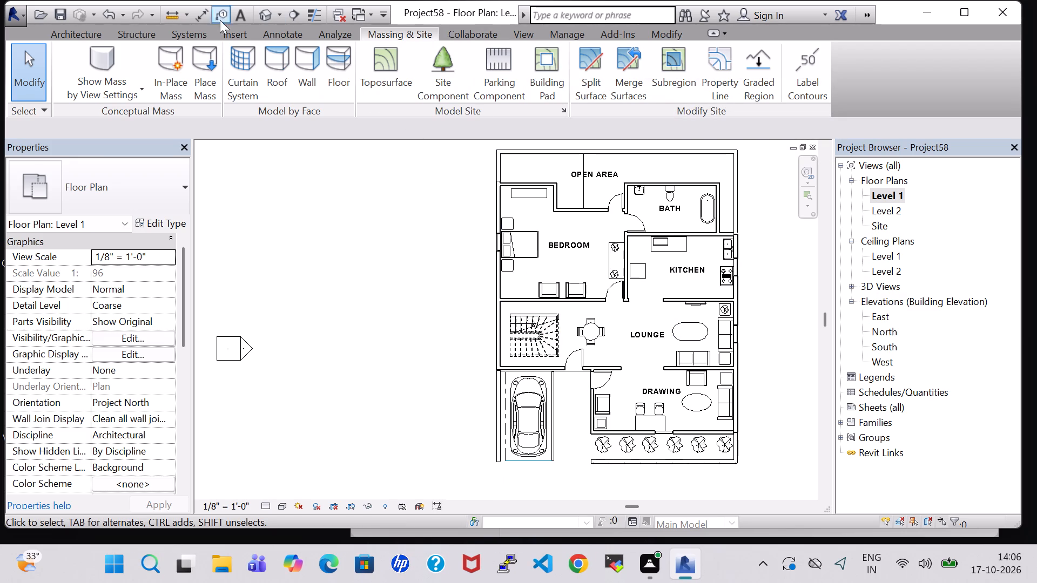
left_click(81, 35)
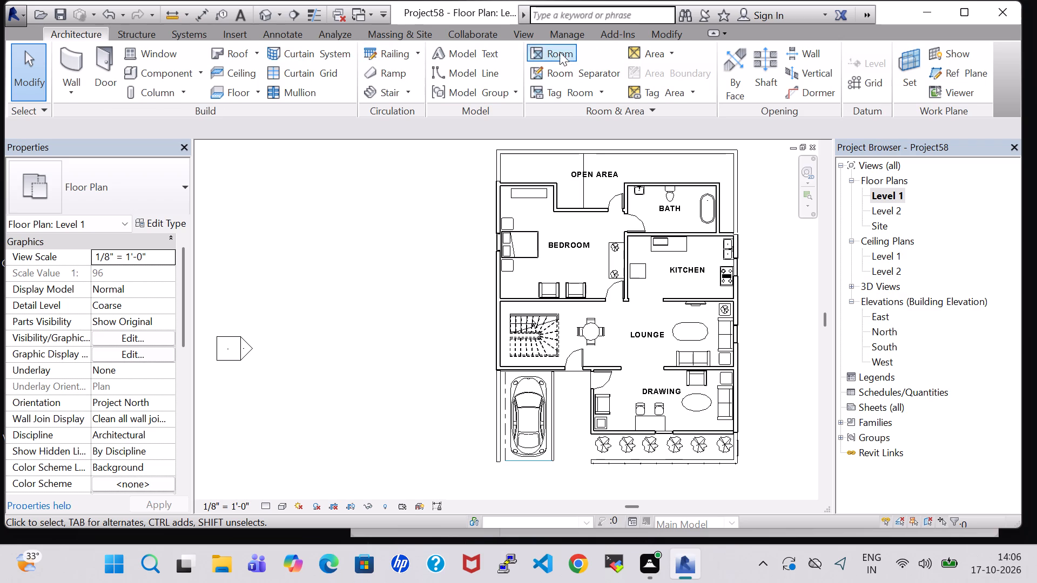
left_click(560, 52)
left_click(671, 451)
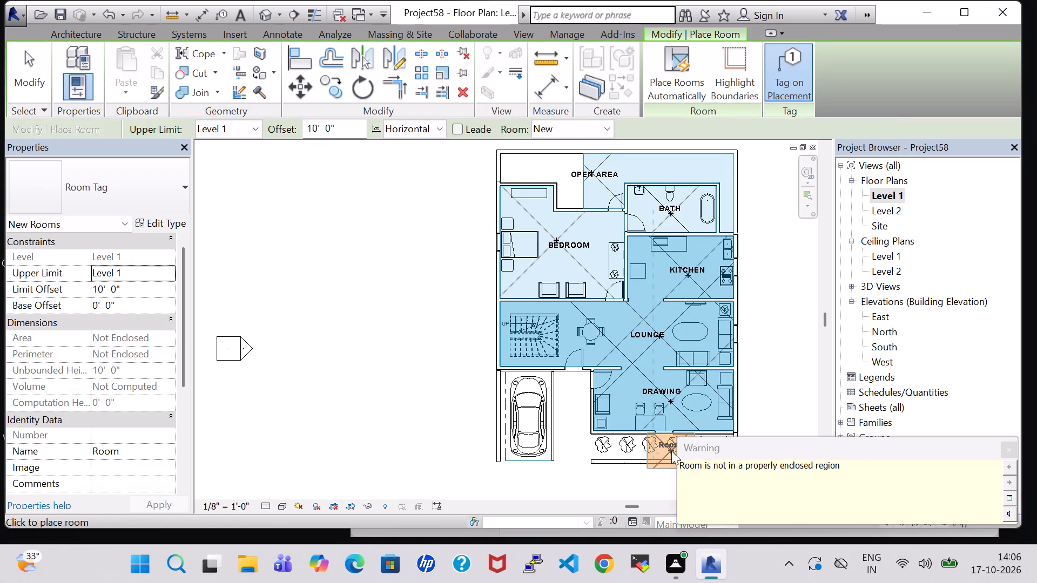
left_click(535, 421)
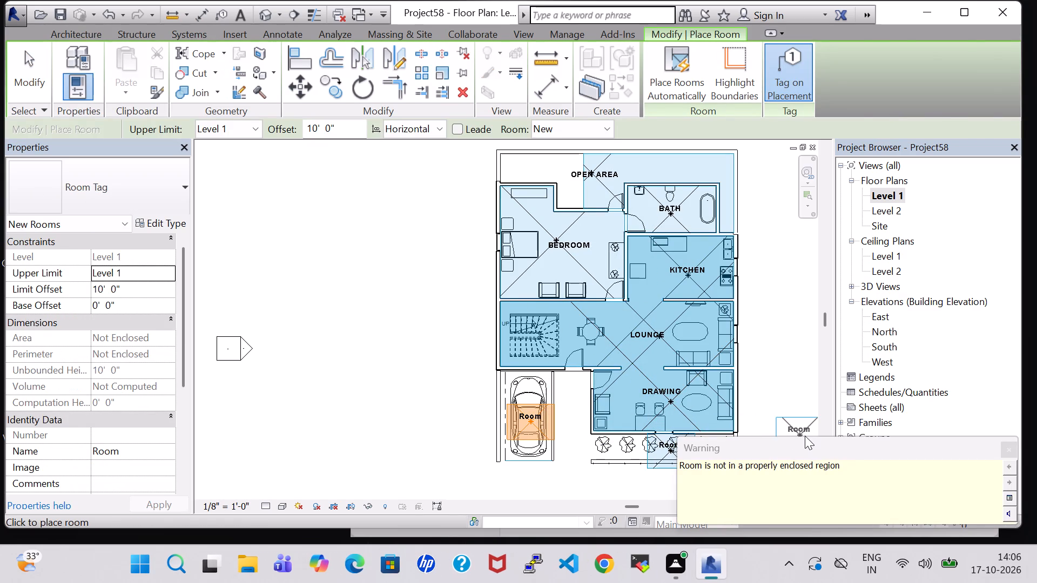
key("Escape")
key("Escape")
left_click(1014, 448)
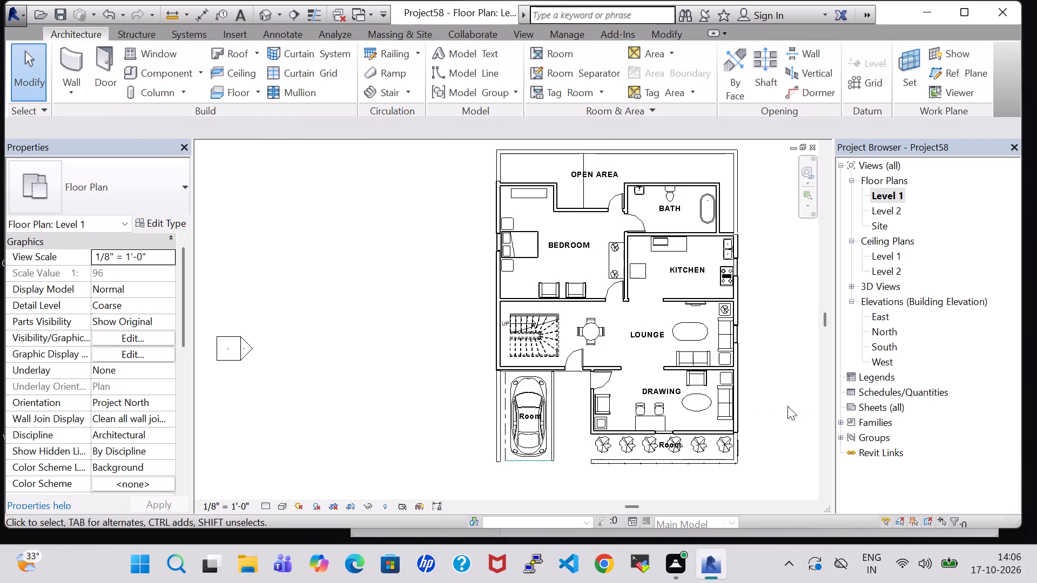
Rename the room on the planting strip as LAWN.
scroll(787, 406, "up", 3)
double_click(607, 464)
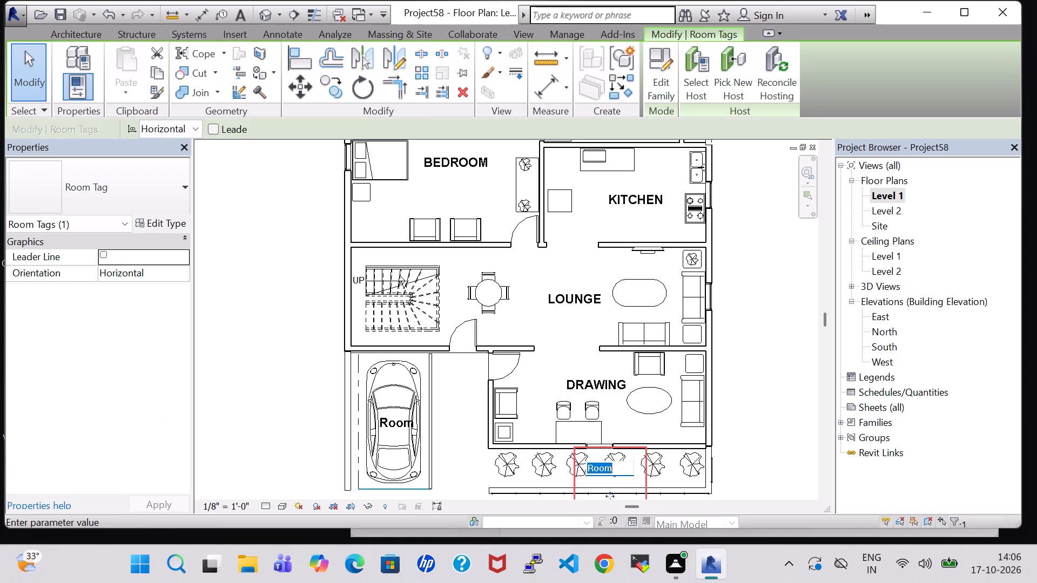
key("BackSpace")
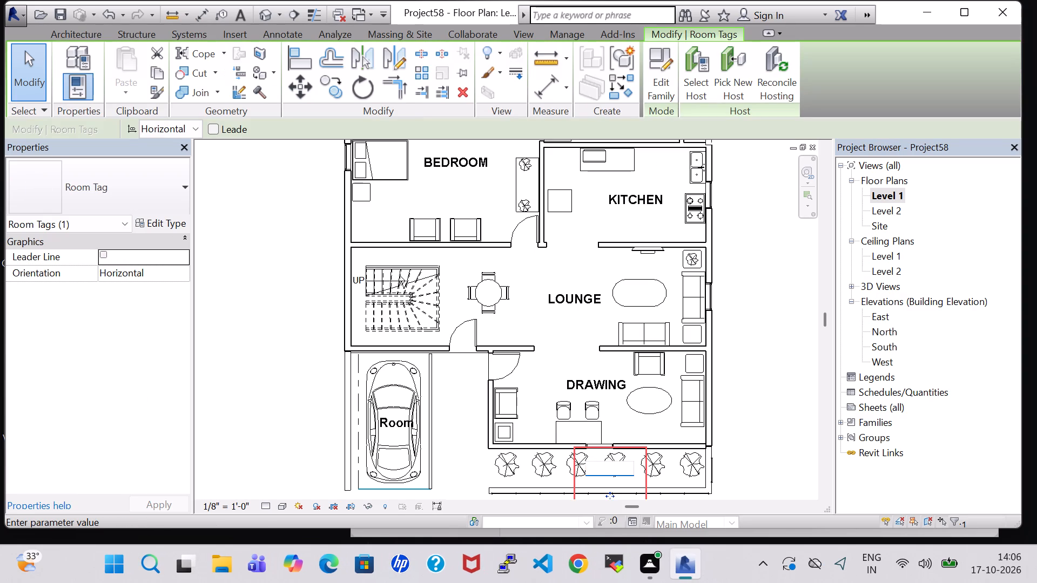
type("LAWN")
key("Return")
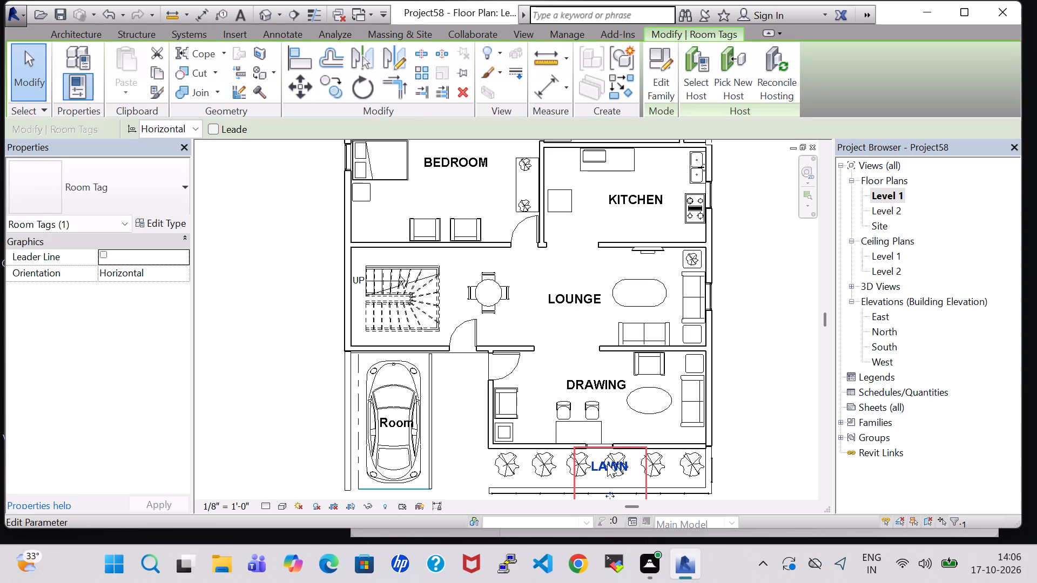
Rename the room over the car as PARKING.
double_click(398, 412)
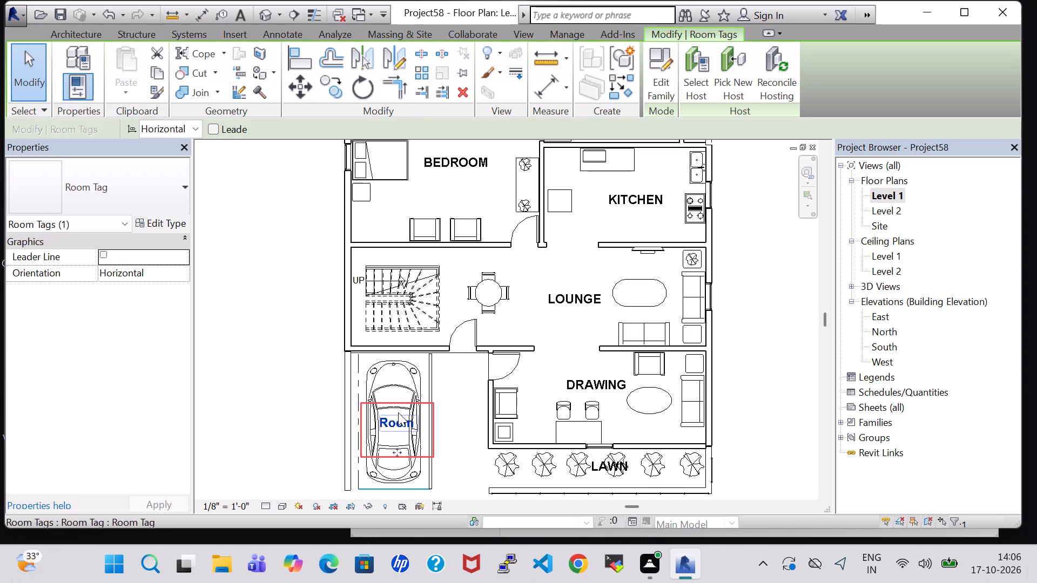
key("BackSpace")
type("PARKING")
key("Return")
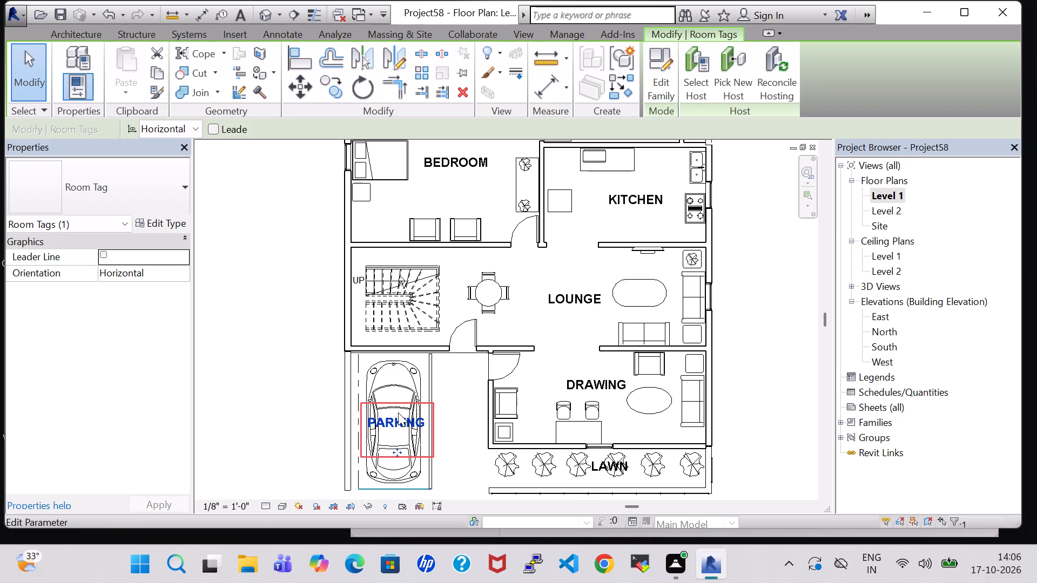
left_click(752, 397)
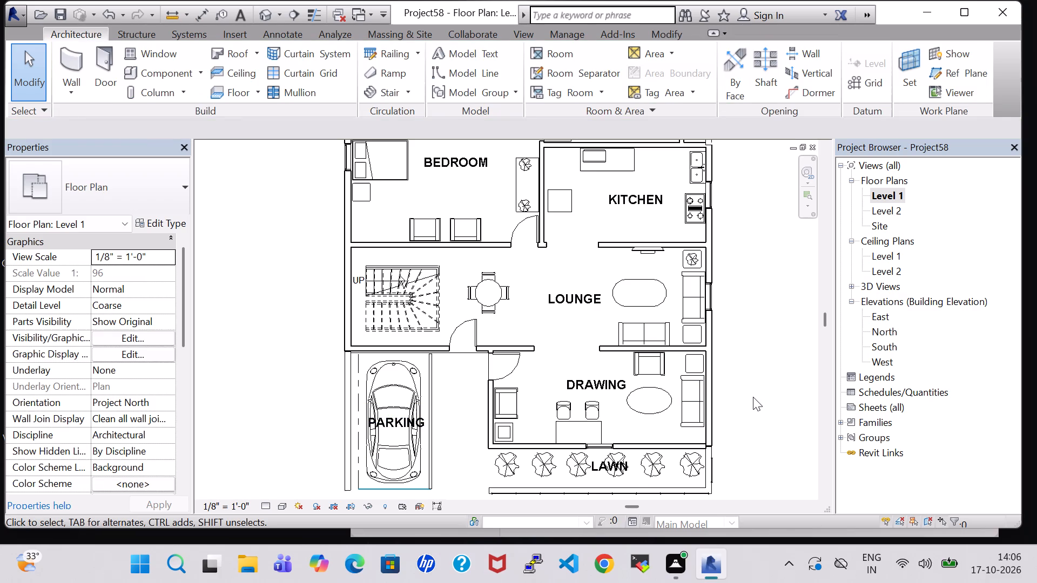
Start a Generic - 12" floor on Level 1 and sketch its boundary along the bedroom's open-area walls to the bath's upper corner.
scroll(753, 397, "down", 1)
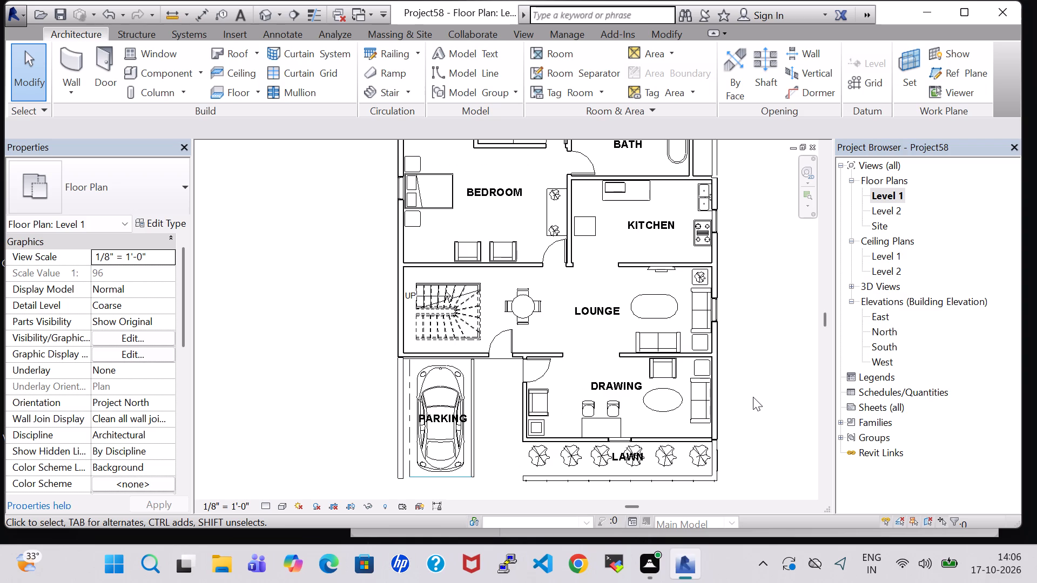
scroll(753, 397, "down", 1)
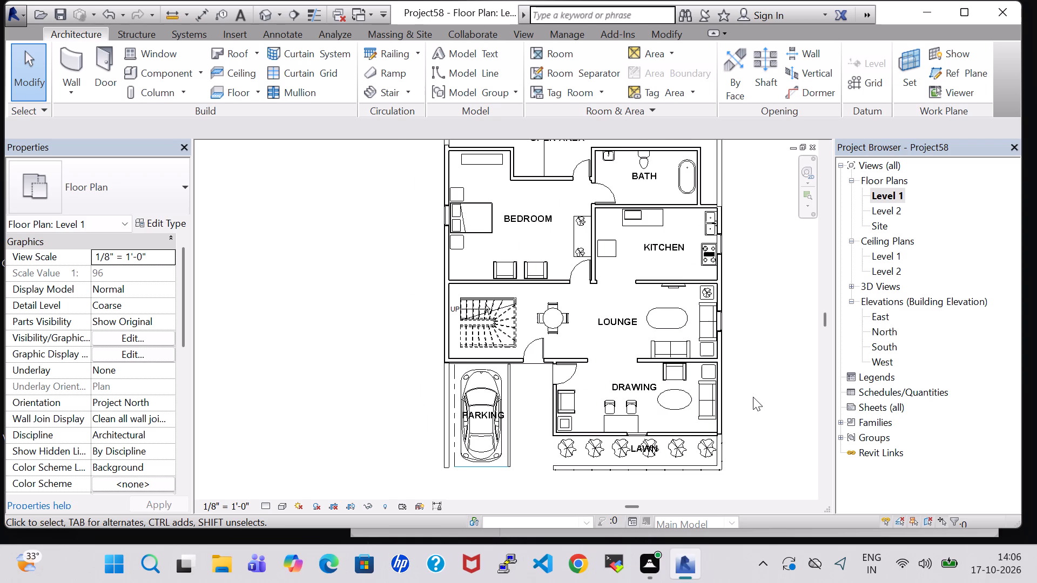
left_click(753, 397)
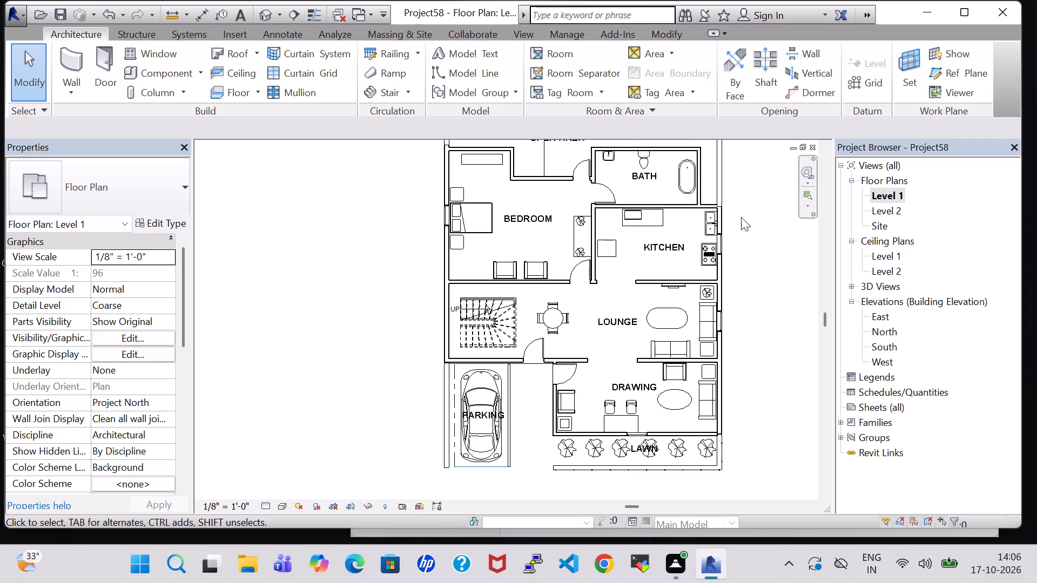
scroll(741, 217, "down", 1)
middle_click_drag(741, 217, 737, 293)
middle_click_drag(735, 293, 708, 265)
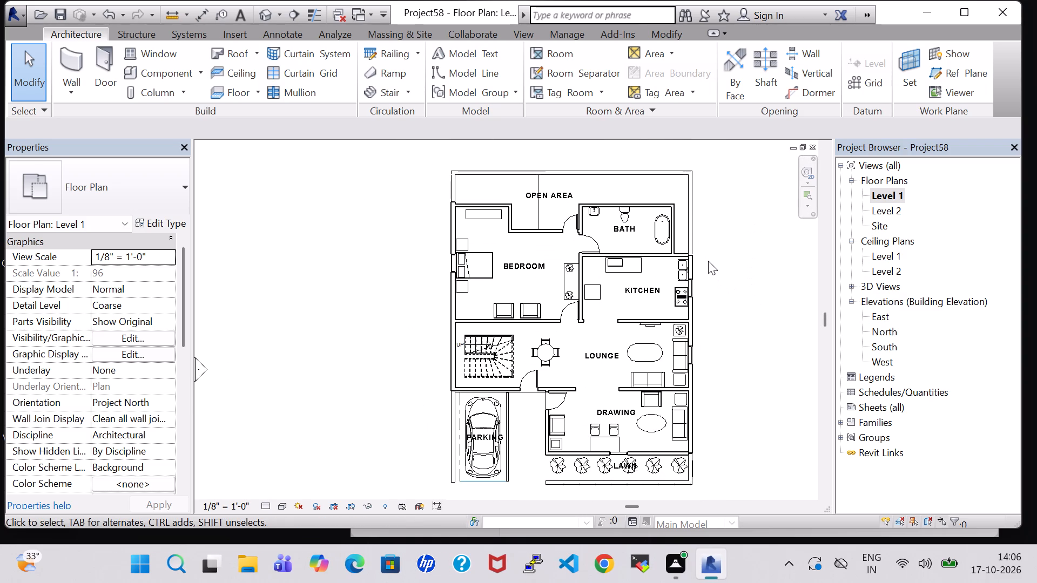
left_click(227, 96)
left_click(777, 53)
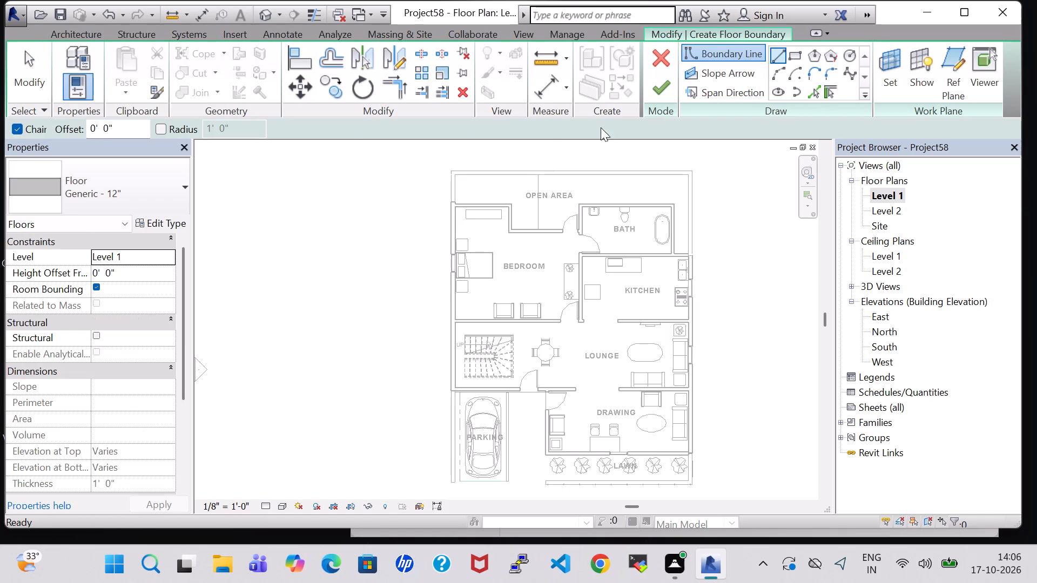
scroll(488, 191, "up", 5)
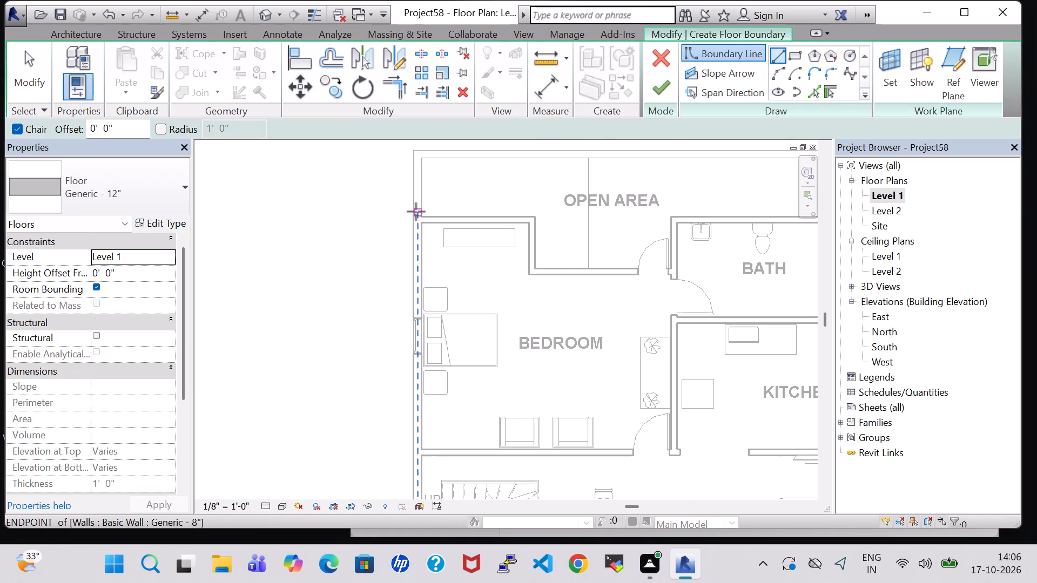
left_click(412, 214)
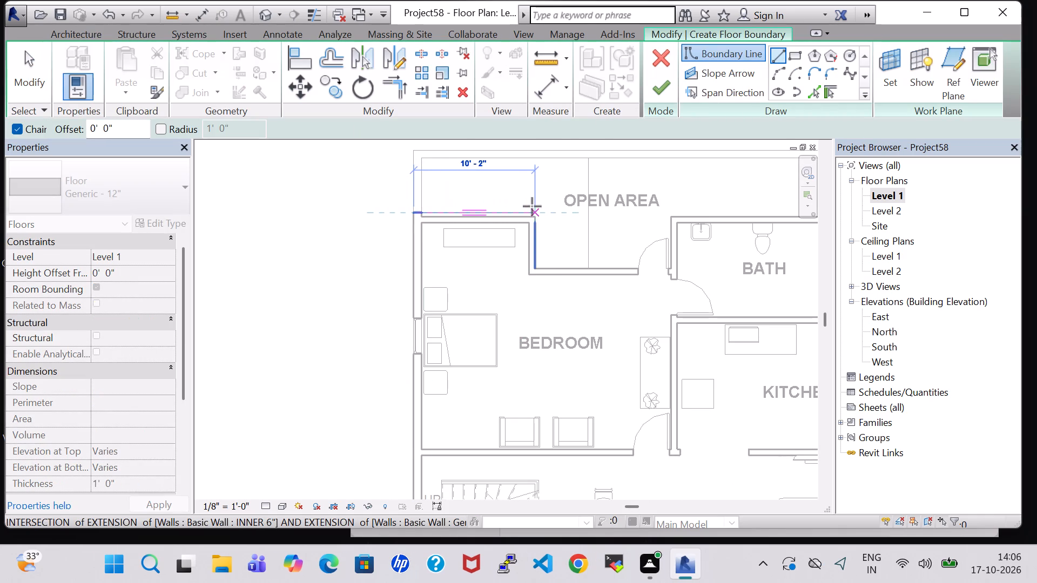
left_click(532, 206)
left_click(534, 267)
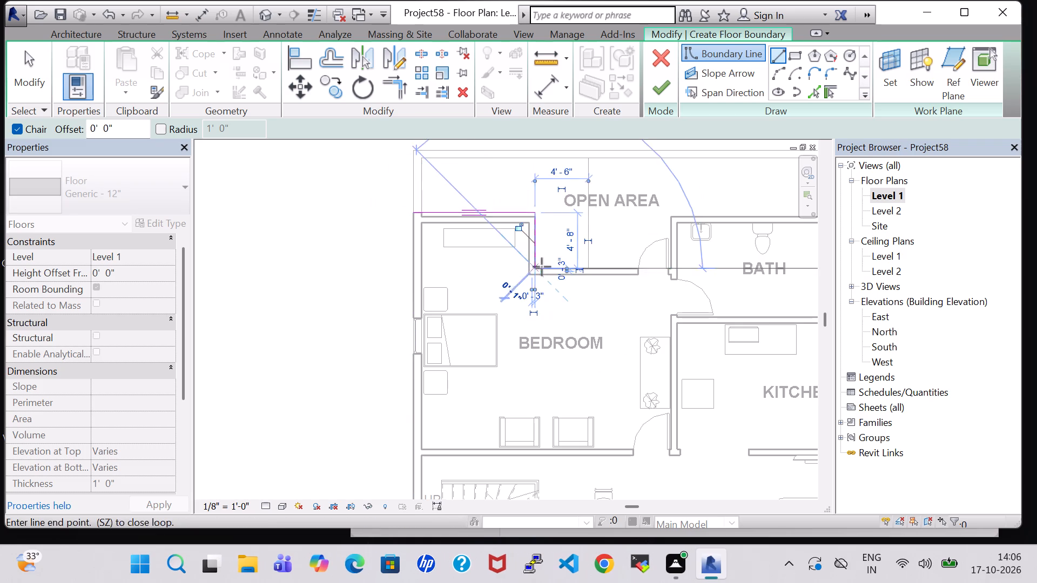
left_click(671, 269)
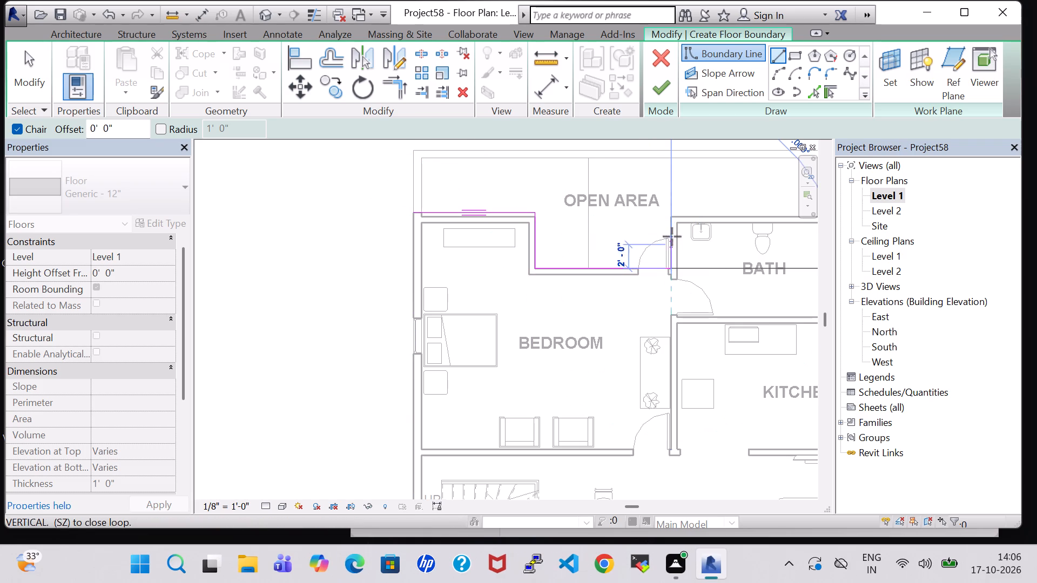
left_click(671, 218)
Continue the floor boundary around the bath's outer walls and along the kitchen-side exterior wall to the drawing room's outer corner.
middle_click_drag(715, 217, 567, 206)
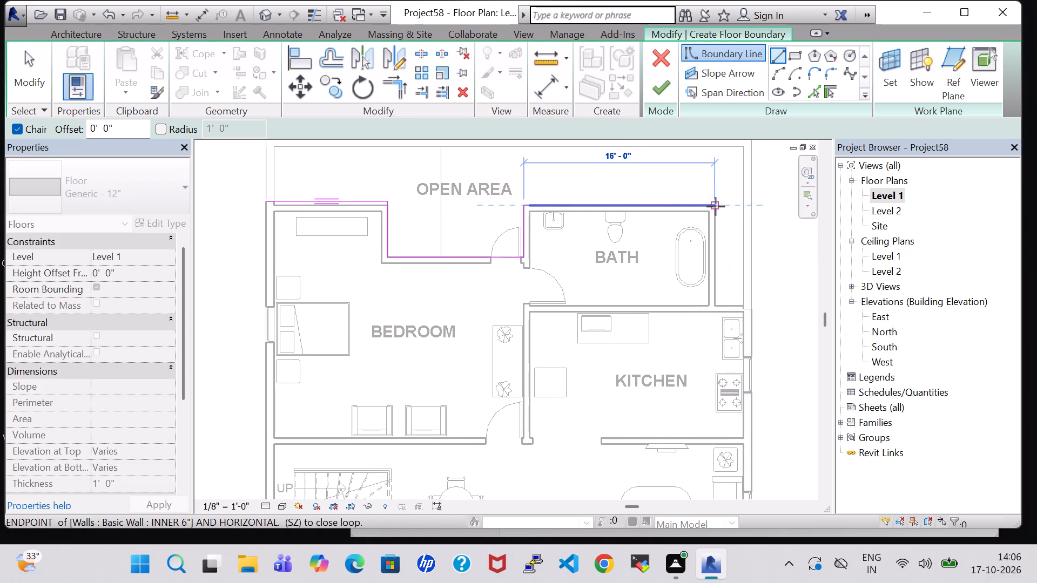
left_click(716, 207)
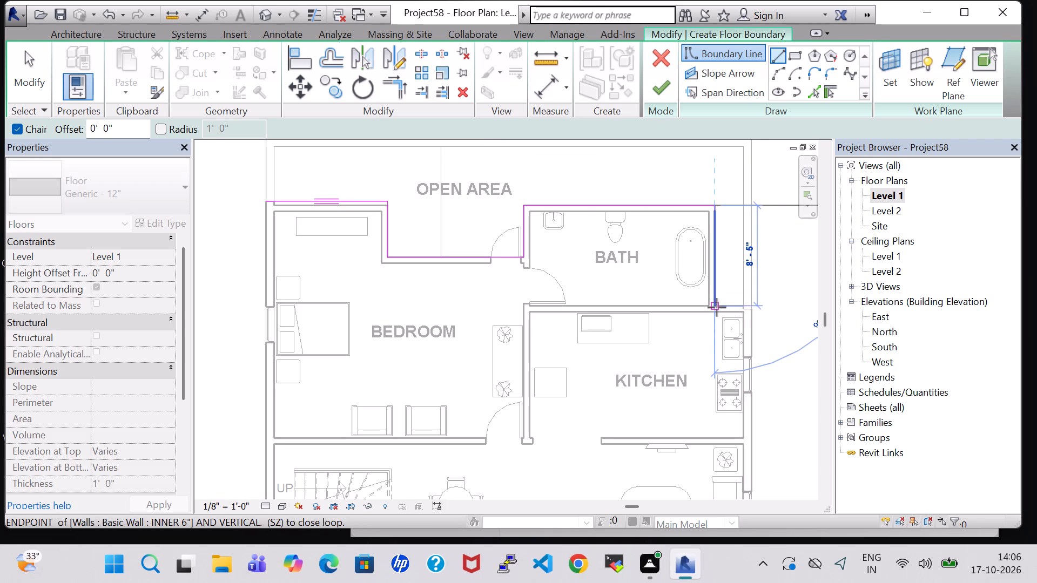
left_click(717, 307)
left_click(752, 304)
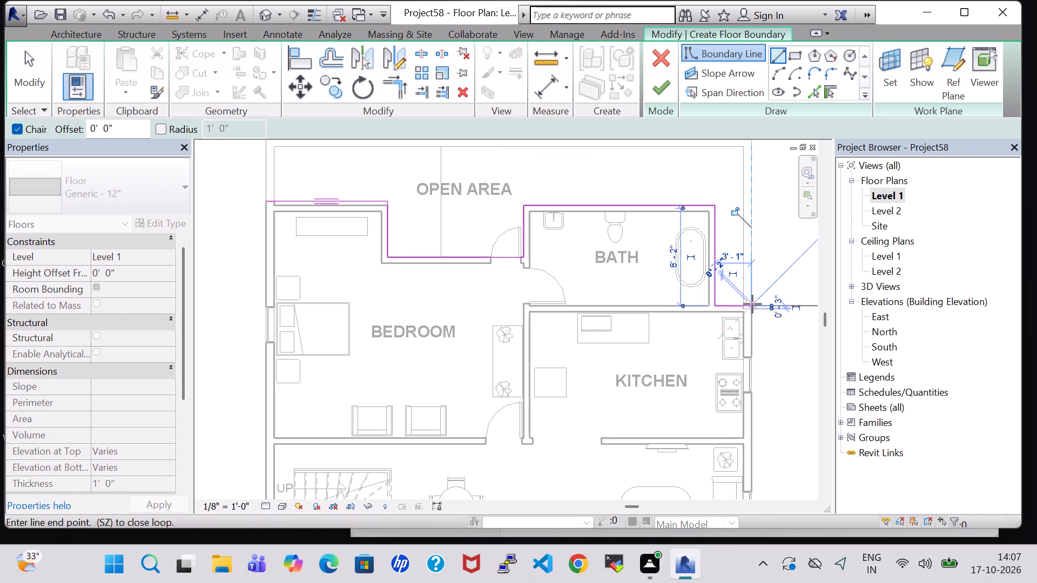
middle_click_drag(753, 414, 744, 209)
scroll(744, 209, "up", 1)
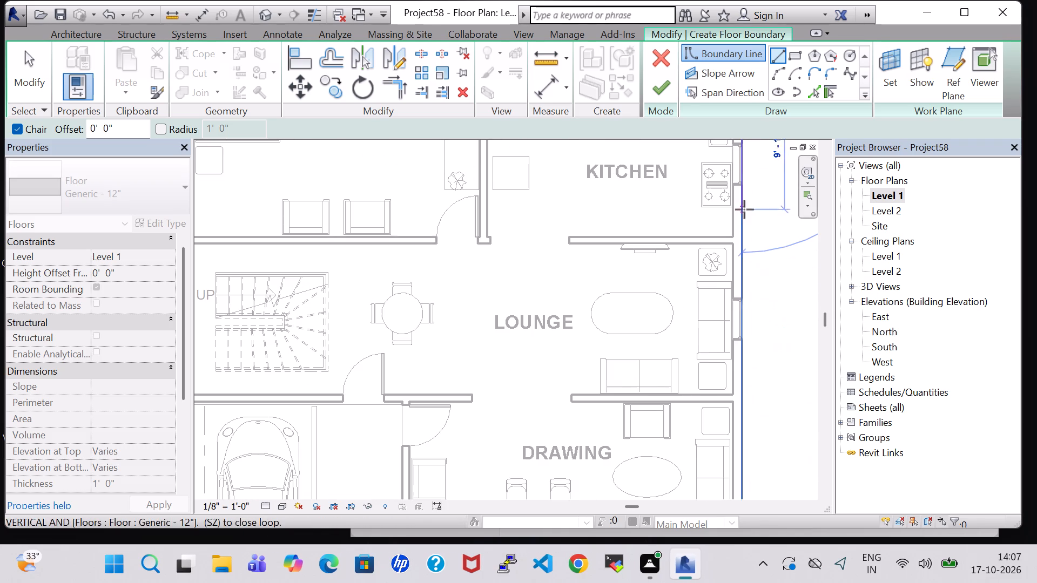
middle_click_drag(743, 372, 729, 191)
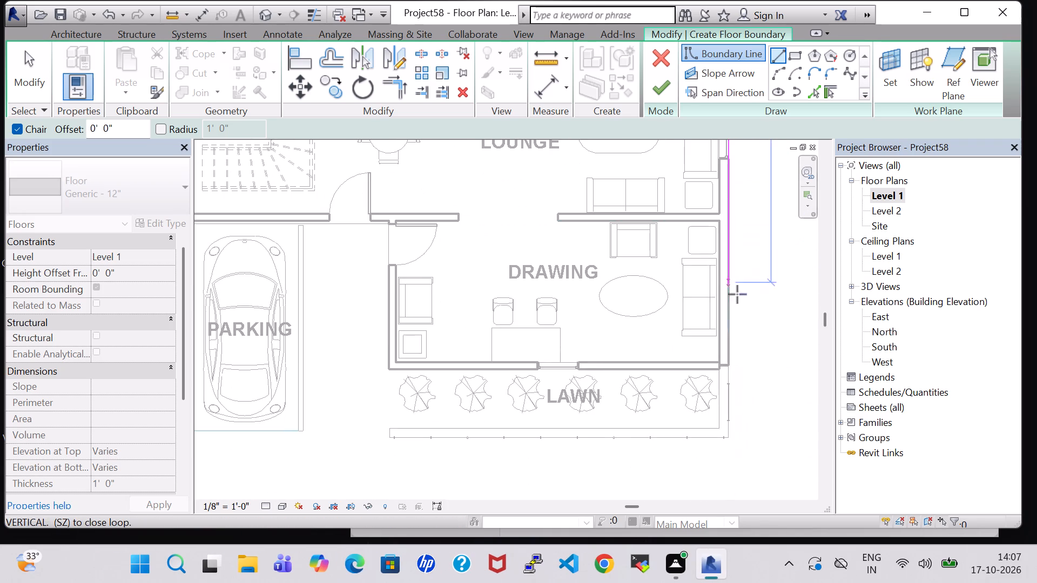
left_click(729, 369)
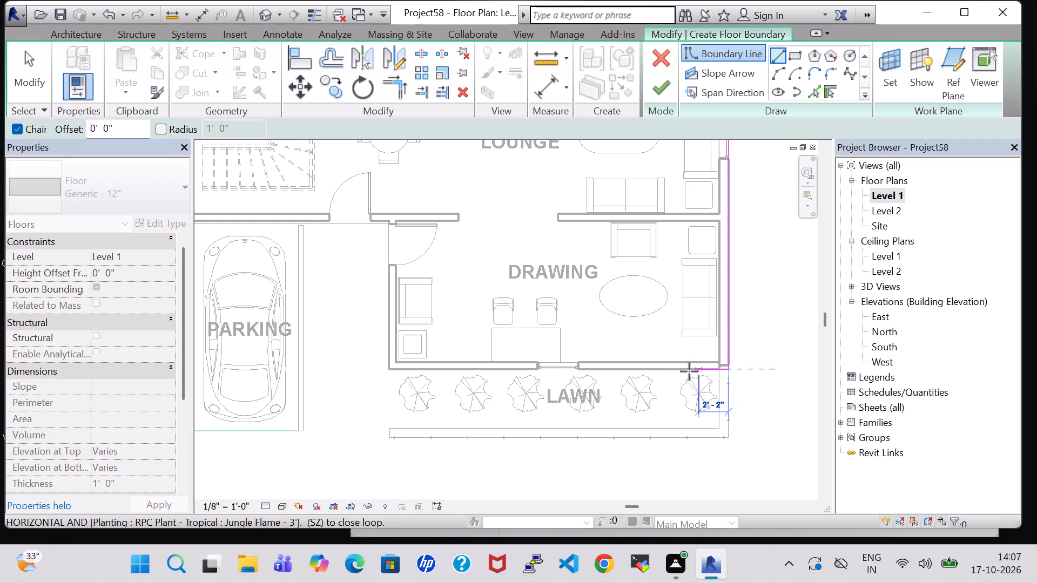
Continue the floor boundary along the drawing room's lawn-side and parking-side walls, and across behind the parking to the staircase-side exterior wall.
left_click(388, 368)
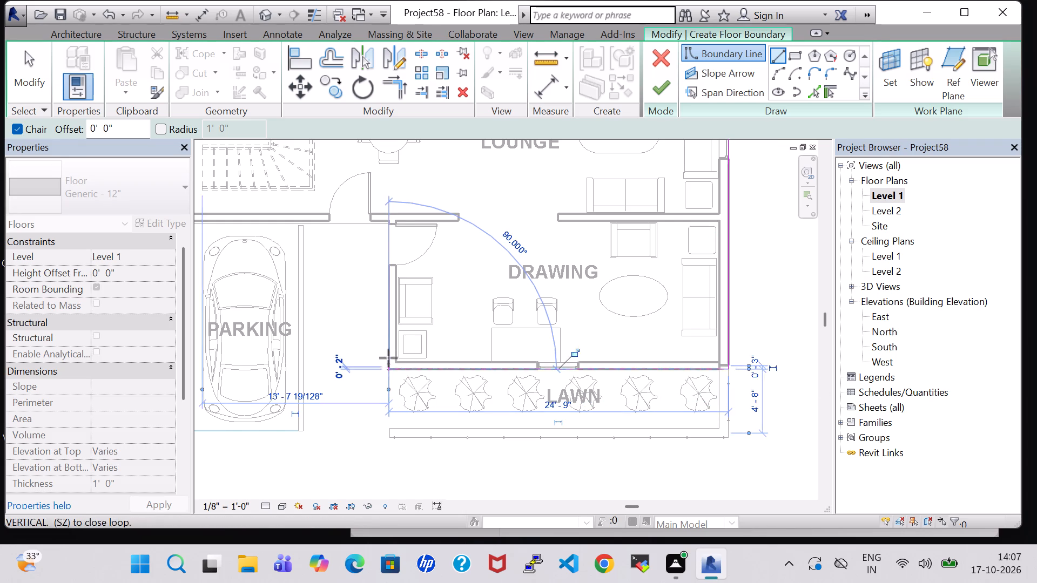
left_click(388, 224)
middle_click_drag(293, 221, 453, 236)
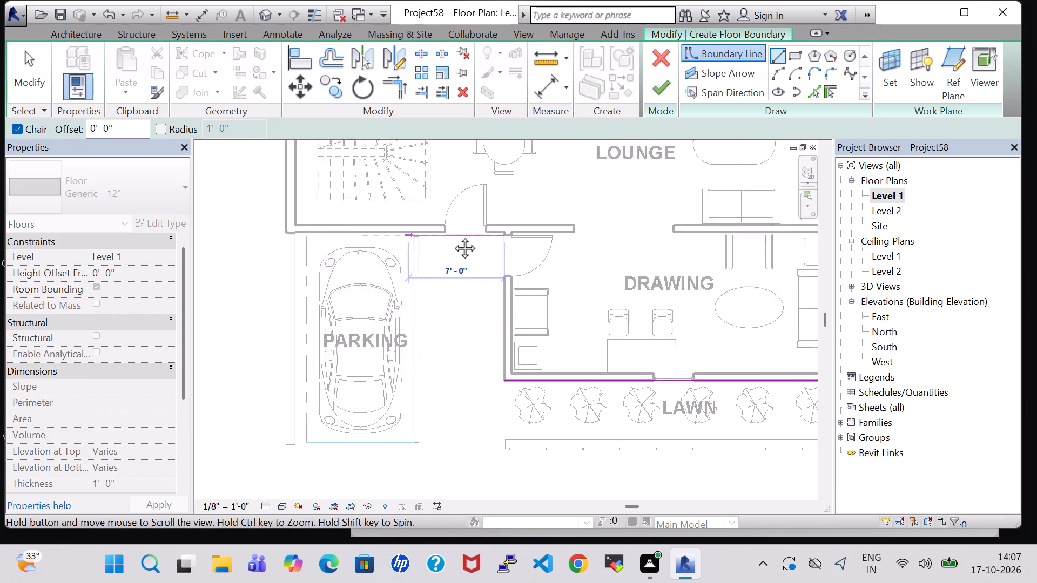
middle_click_drag(453, 236, 587, 252)
left_click(462, 250)
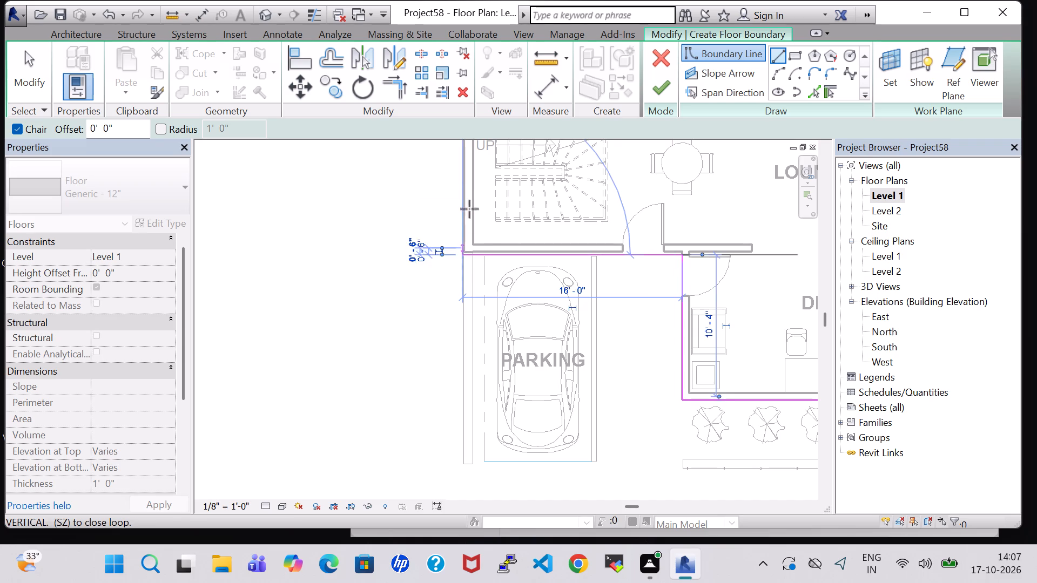
Close the floor boundary along the exterior wall past the staircase and bedroom to its starting corner, and finish the floor.
scroll(461, 180, "up", 1)
middle_click_drag(461, 180, 446, 389)
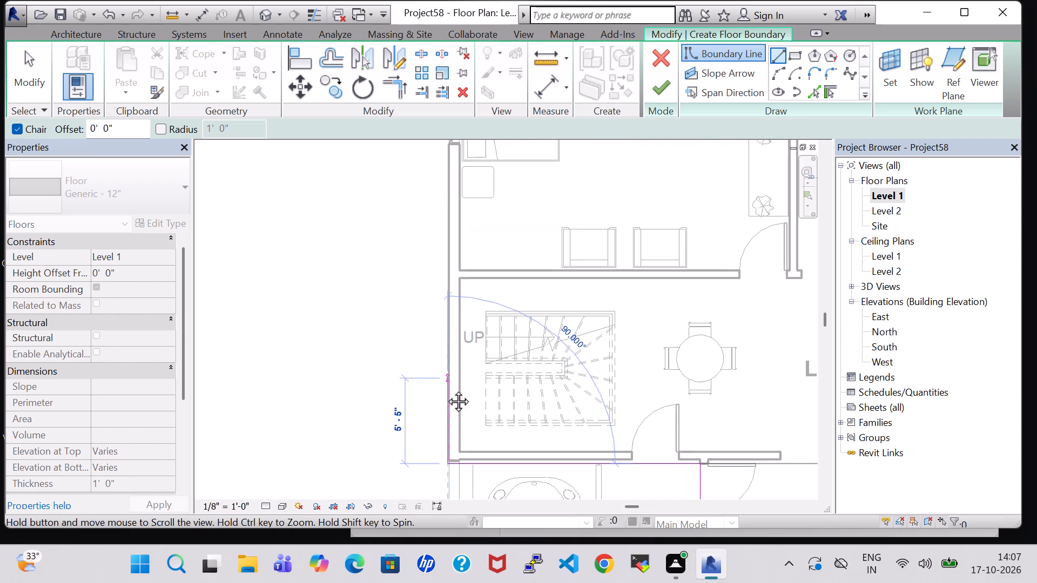
middle_click_drag(446, 389, 445, 390)
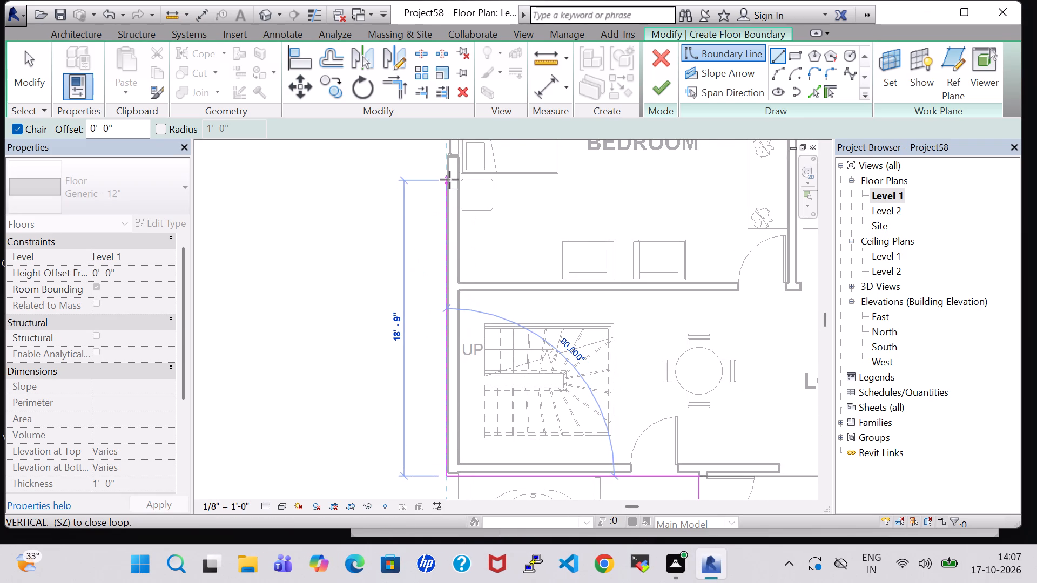
middle_click_drag(449, 180, 429, 439)
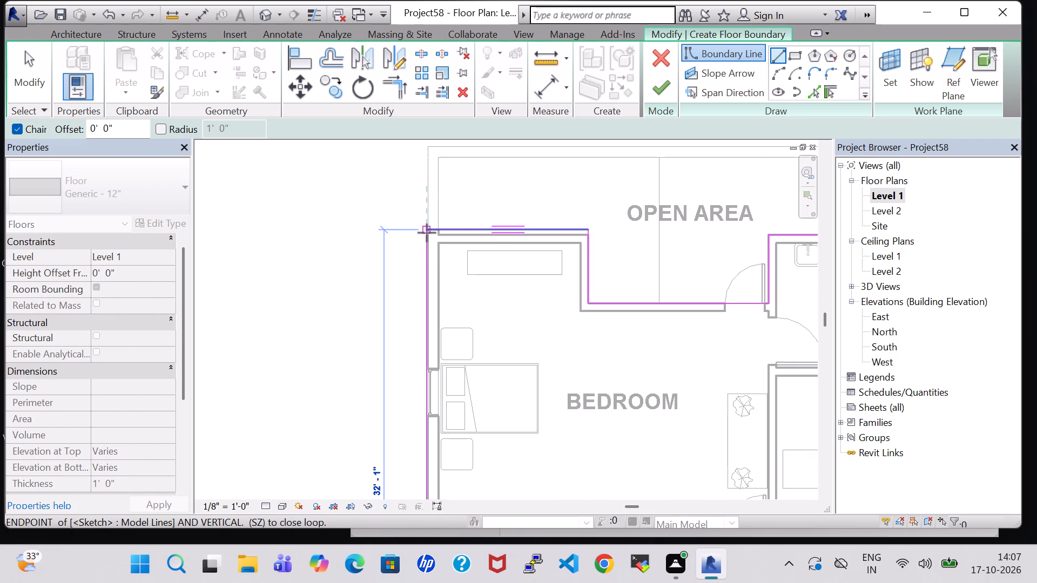
left_click(427, 233)
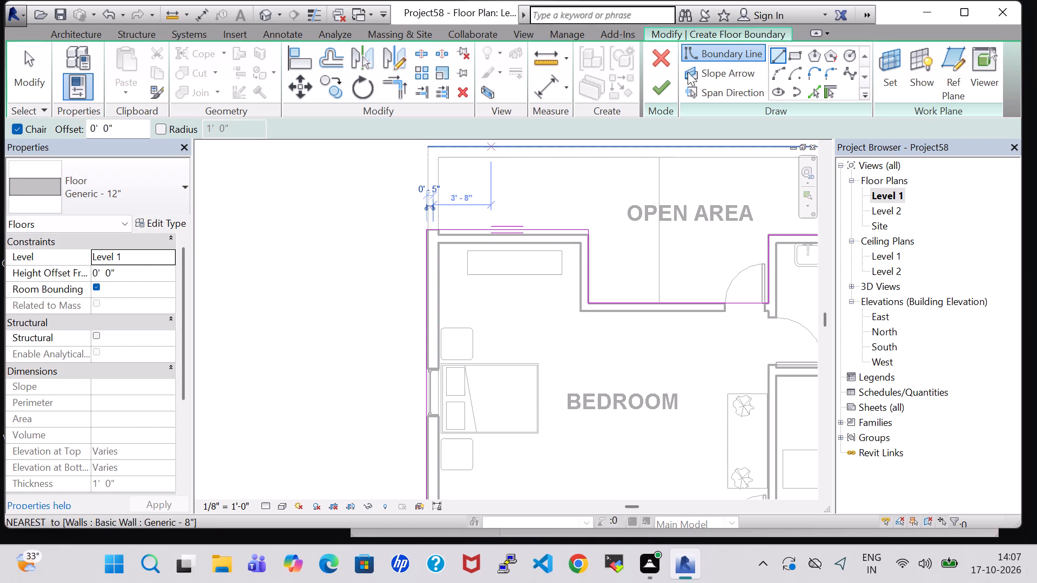
left_click(669, 66)
left_click(562, 291)
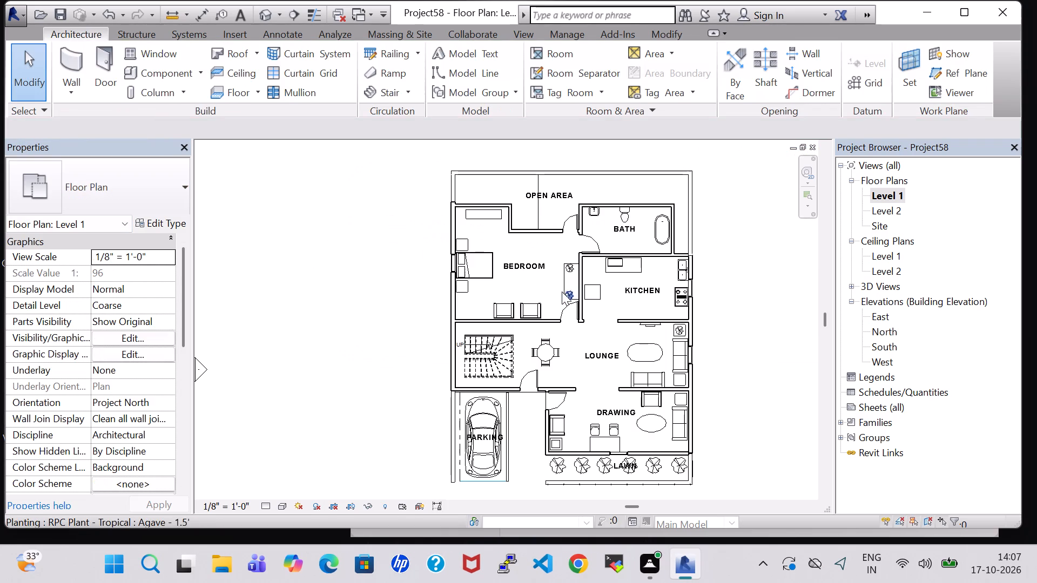
Start a Generic - 12" footprint roof on Level 2 without defined slopes, sketching its boundary along the bedroom's open-area walls to the bath's upper corner.
left_click(233, 53)
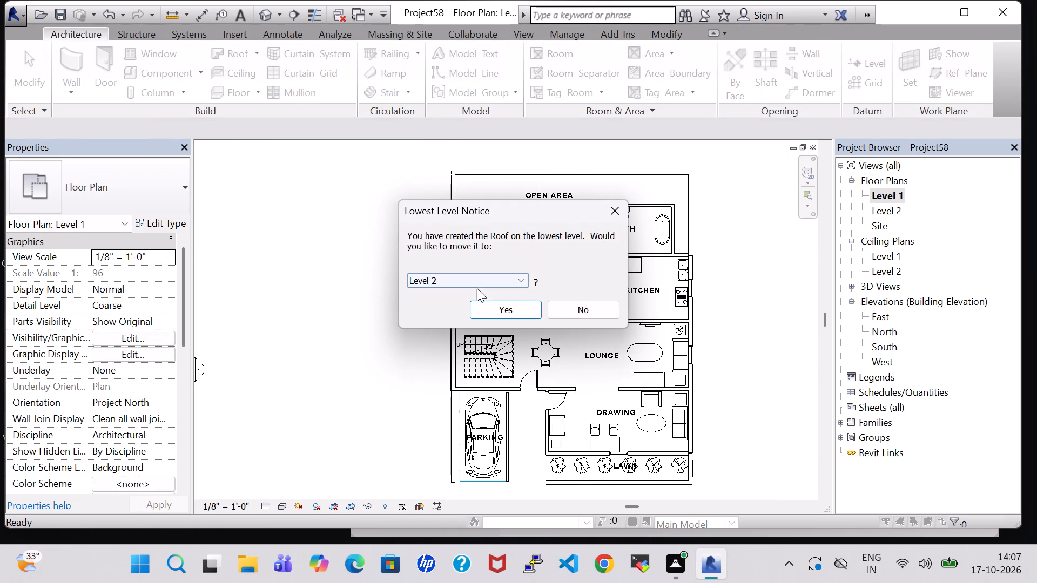
left_click(500, 316)
left_click(17, 130)
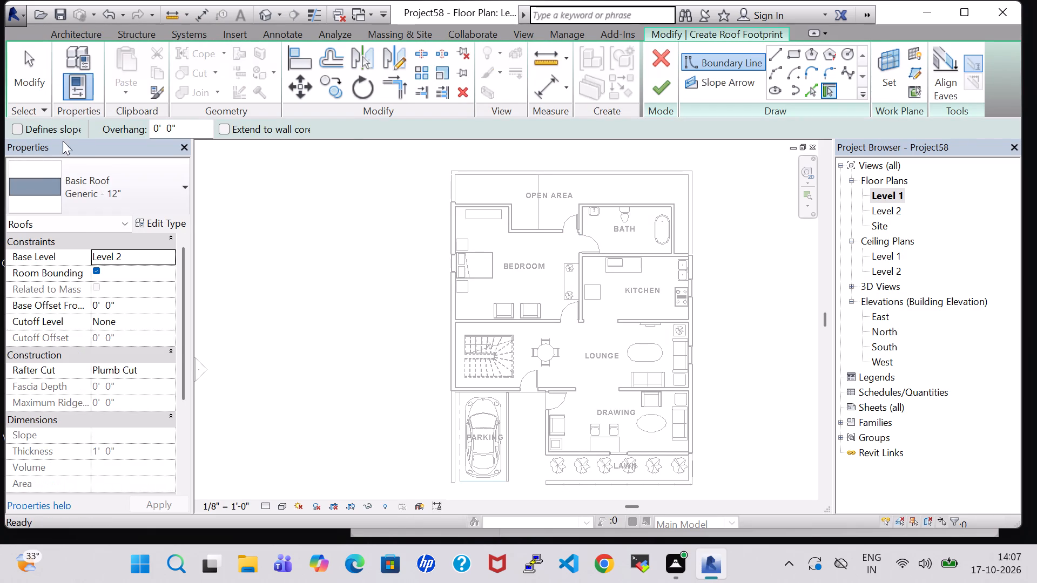
left_click(772, 51)
scroll(534, 260, "up", 5)
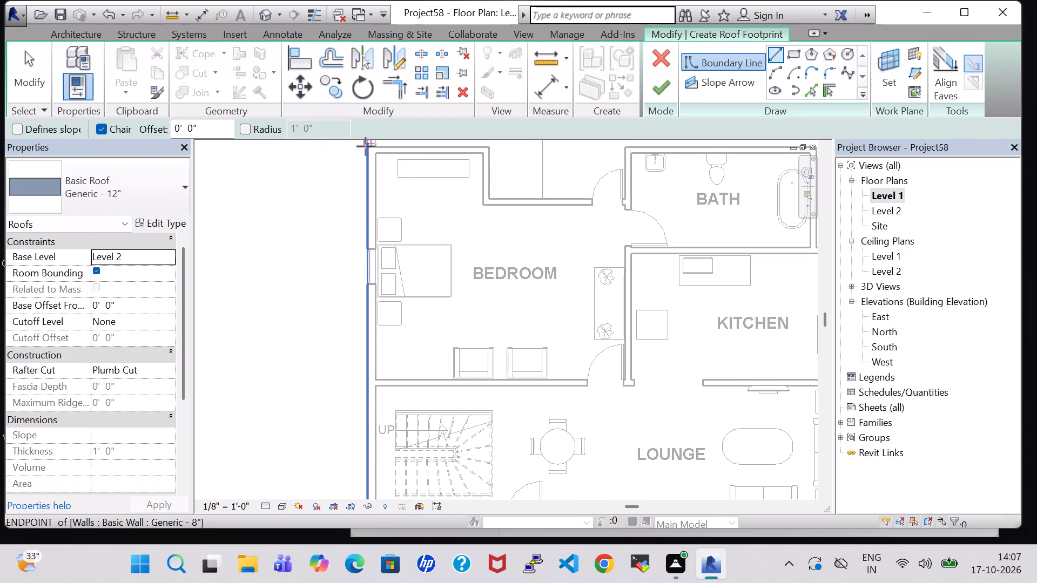
scroll(366, 146, "up", 2)
middle_click_drag(366, 146, 374, 269)
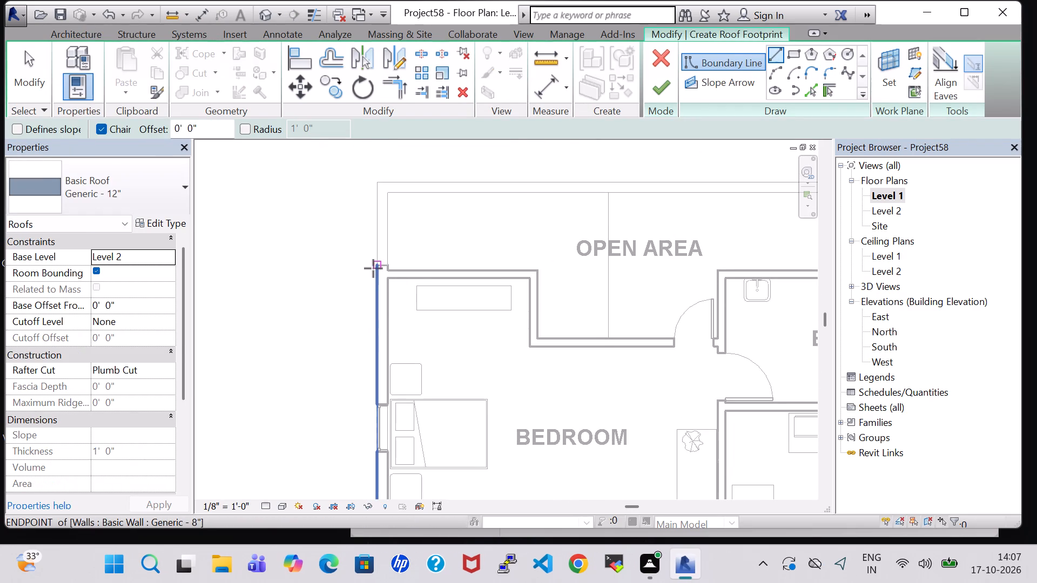
left_click(378, 267)
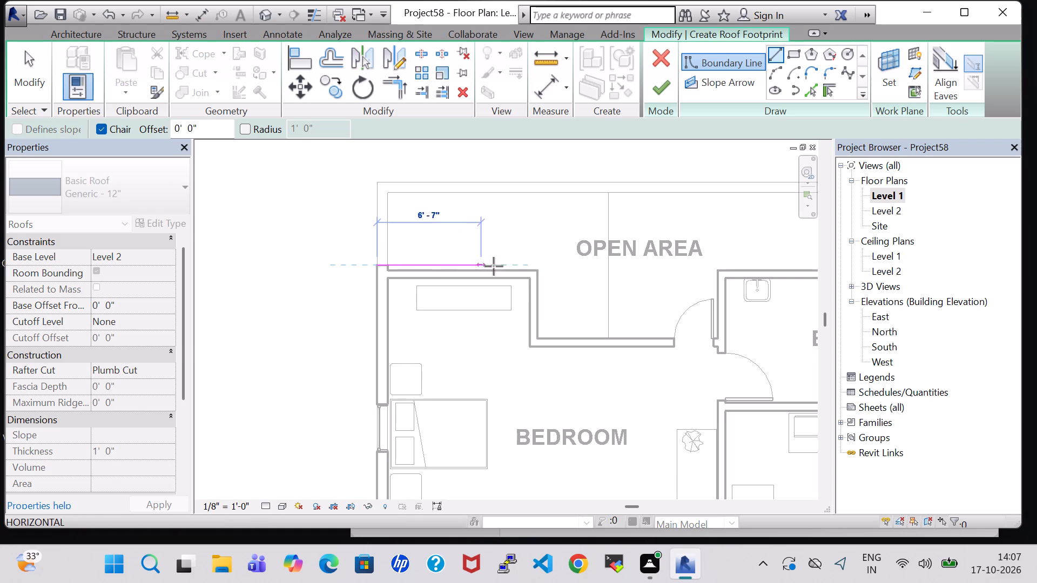
left_click(537, 266)
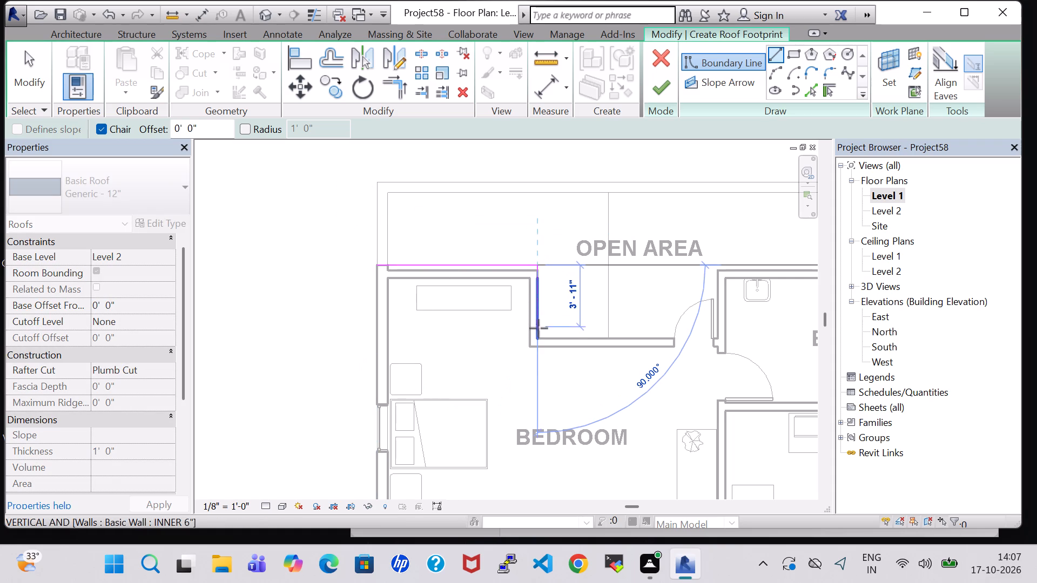
left_click(538, 338)
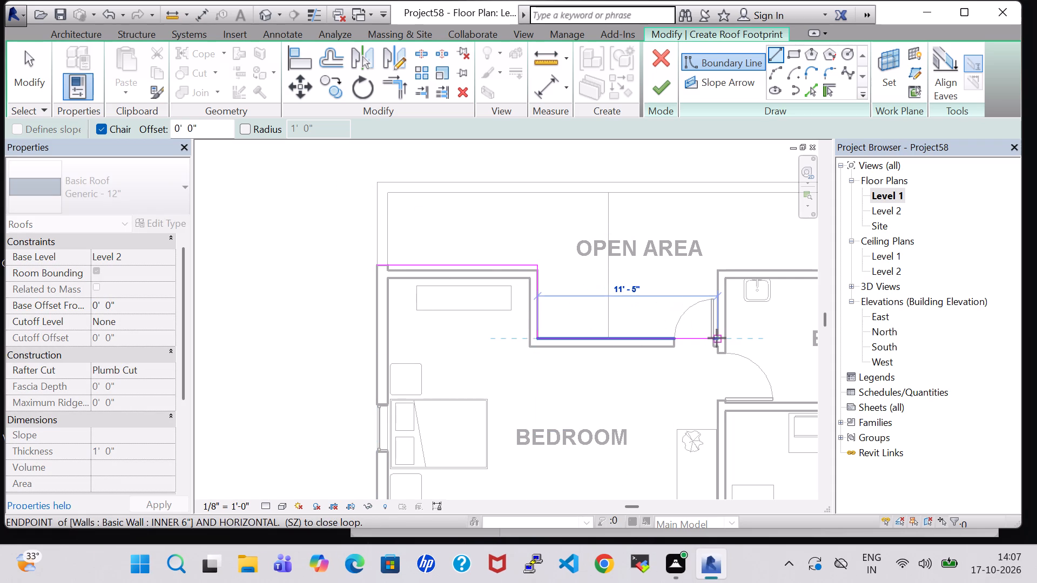
left_click(717, 337)
left_click(716, 270)
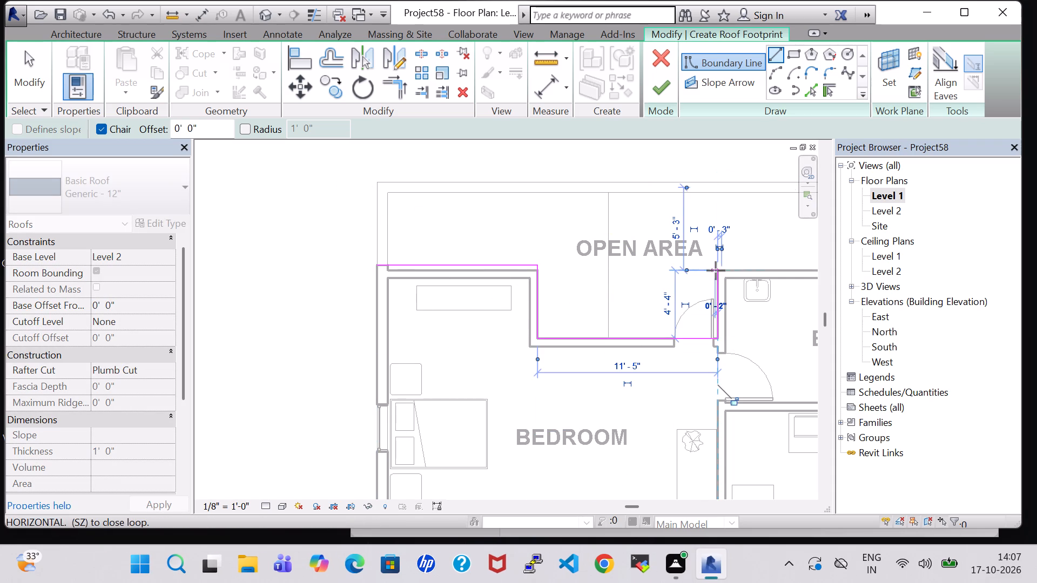
Continue the roof boundary around the bath's outer walls and along the kitchen- and lounge-side exterior wall to the drawing room's outer corner.
middle_click_drag(716, 270, 336, 306)
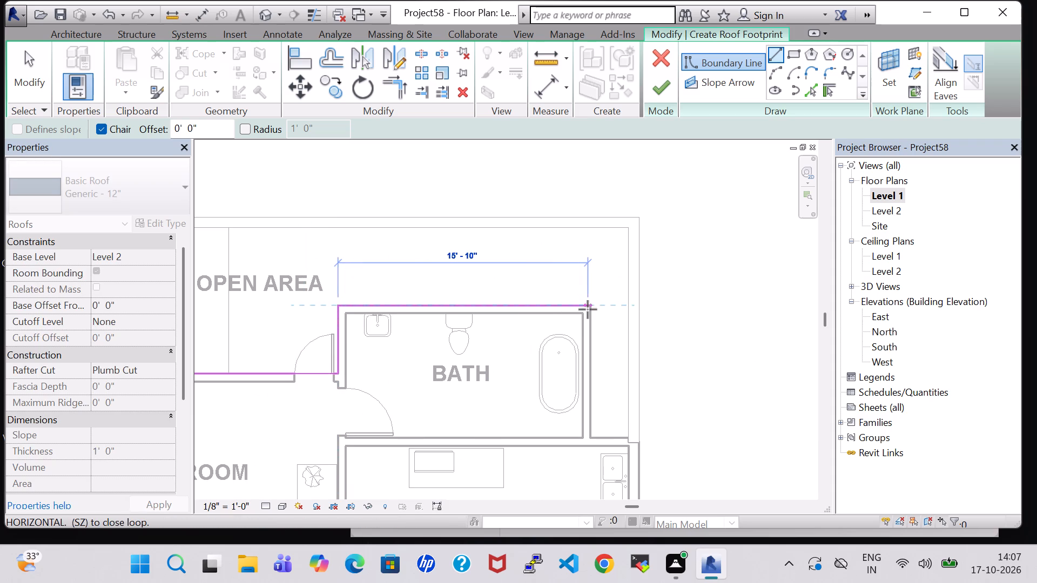
left_click(589, 306)
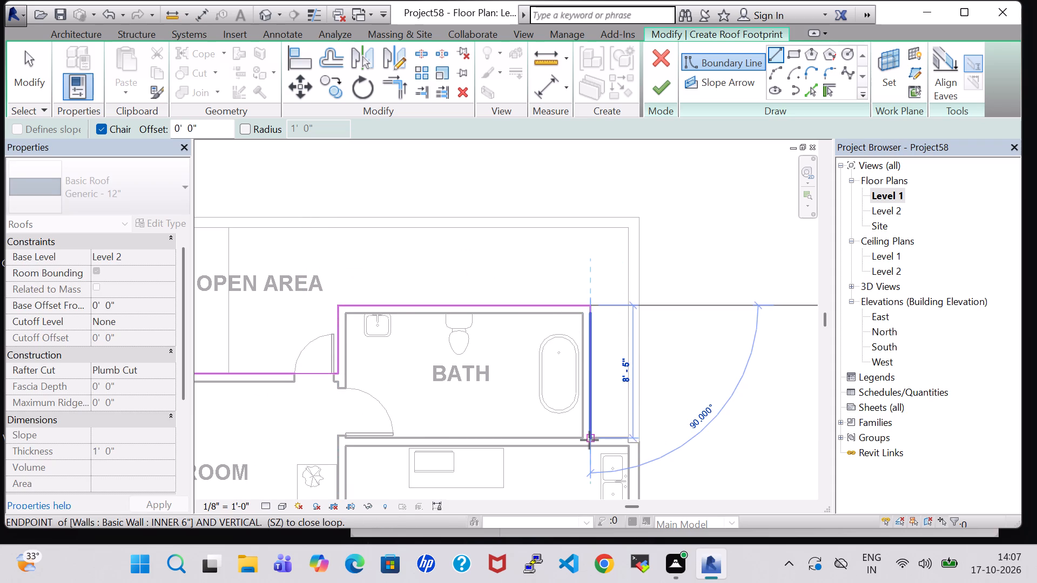
left_click(589, 440)
left_click(639, 435)
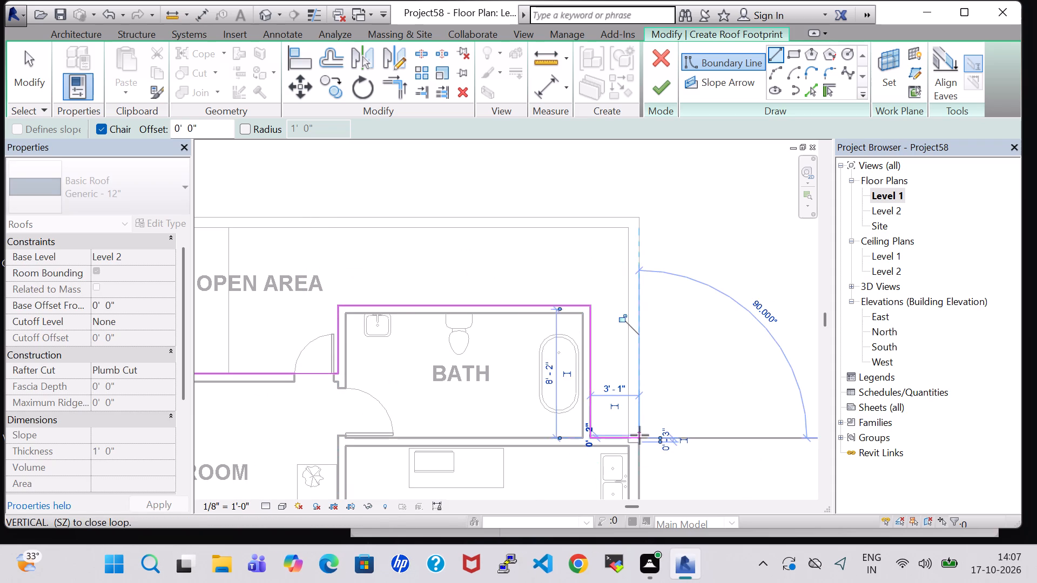
middle_click_drag(639, 491, 614, 333)
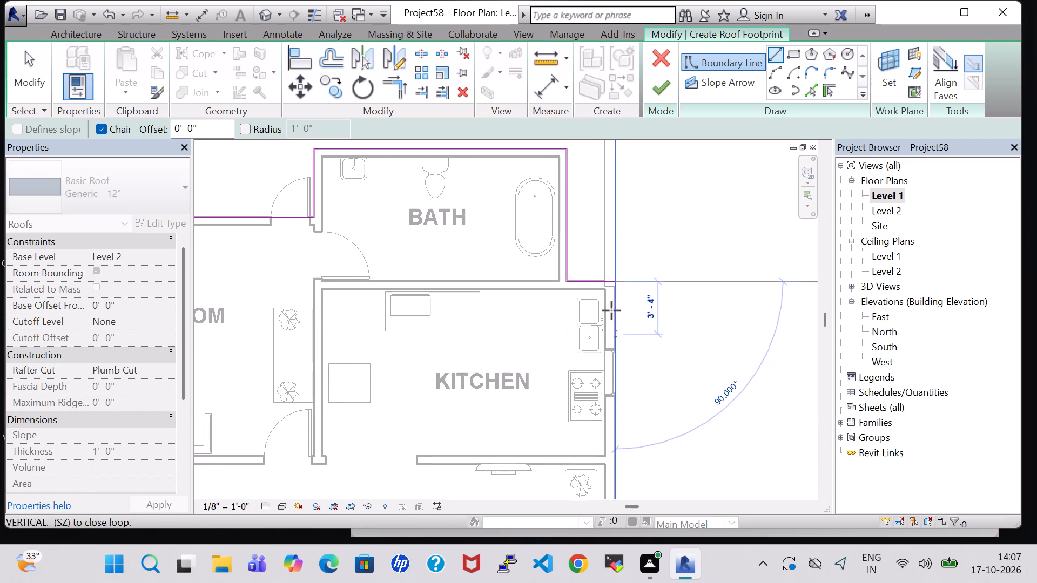
middle_click_drag(617, 433, 604, 310)
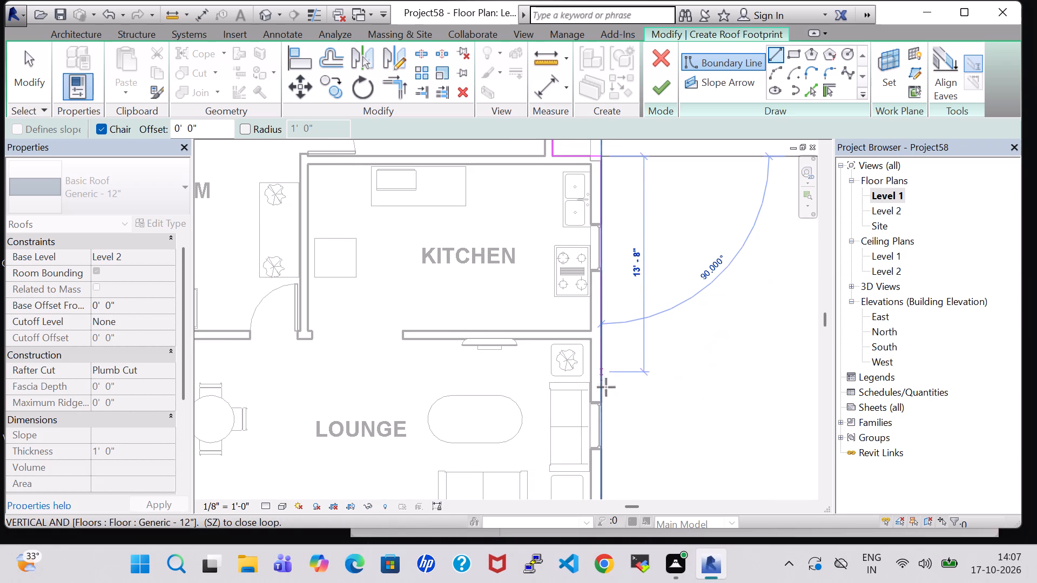
middle_click_drag(606, 440, 605, 268)
scroll(606, 428, "up", 1)
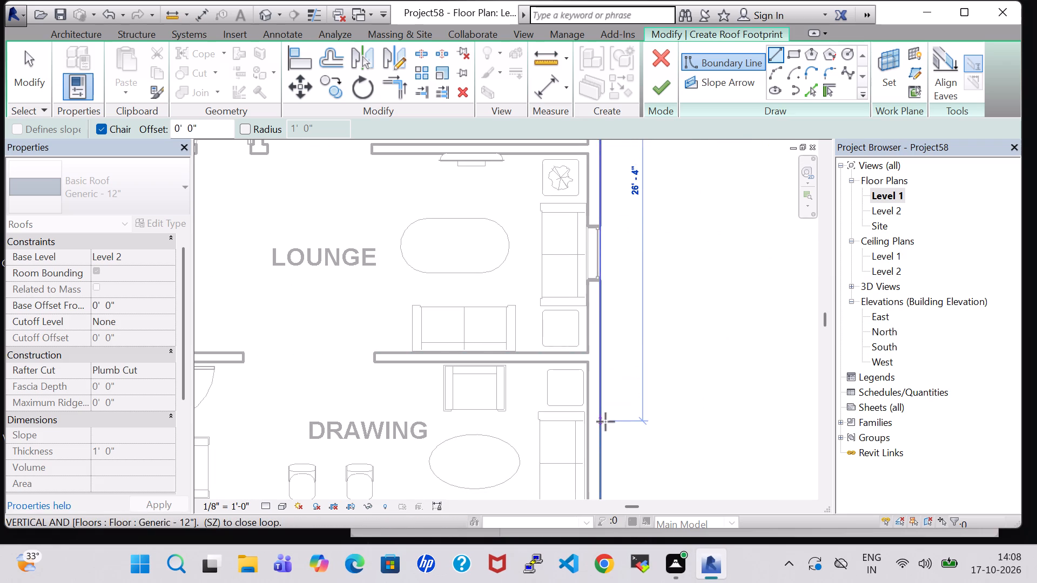
middle_click_drag(605, 422, 605, 271)
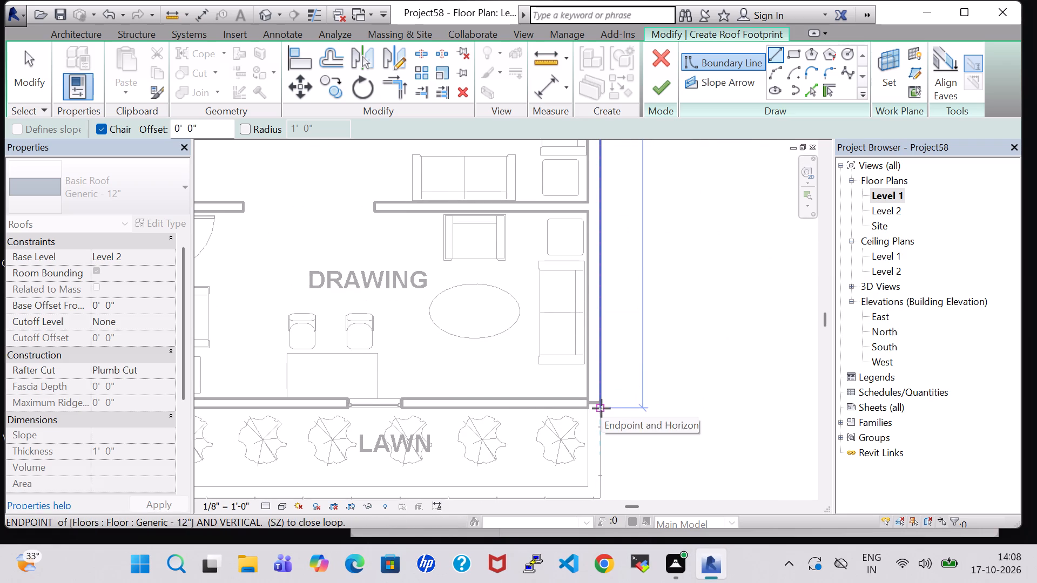
left_click(601, 408)
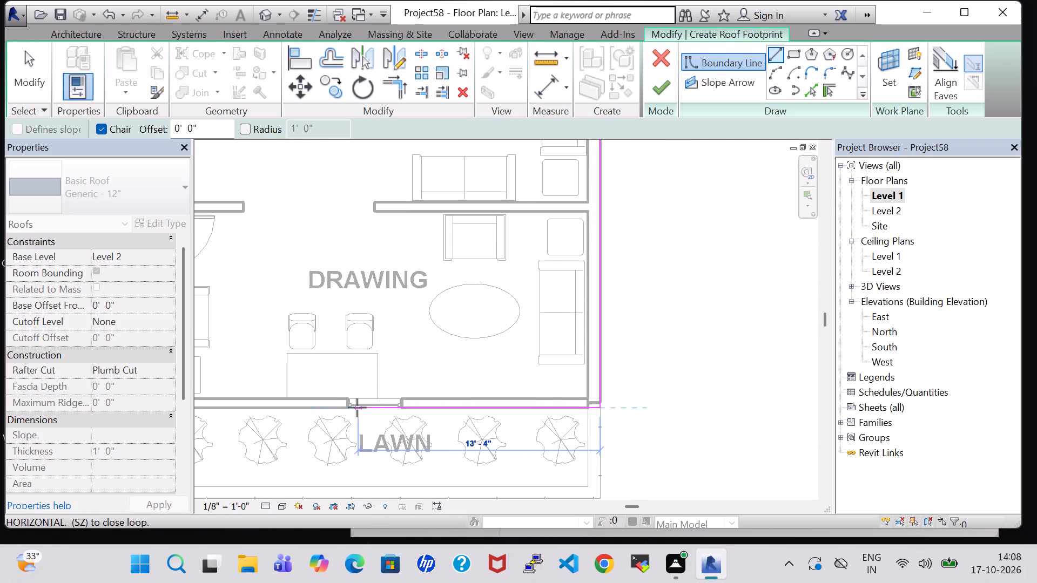
Continue the roof boundary along the drawing room's lawn-side and parking-side walls, and across behind the parking to the staircase-side exterior wall.
middle_click_drag(368, 407, 582, 403)
left_click(363, 406)
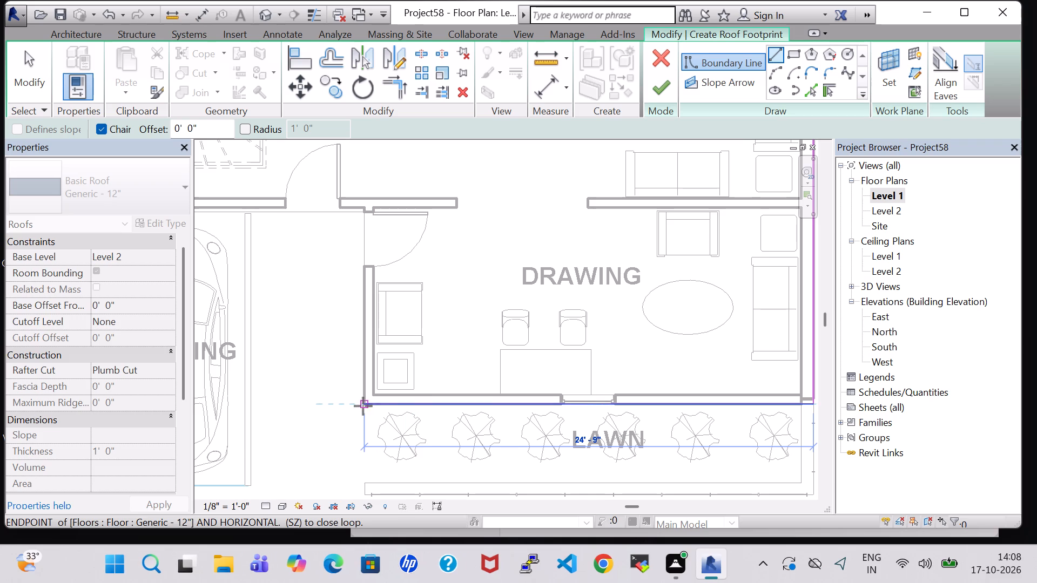
left_click(363, 213)
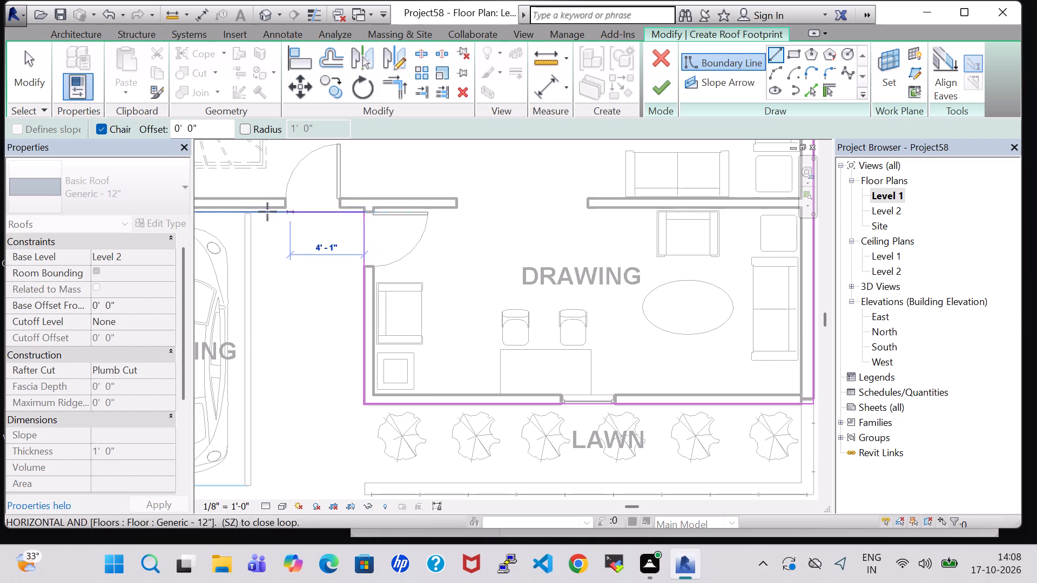
middle_click_drag(246, 207, 546, 251)
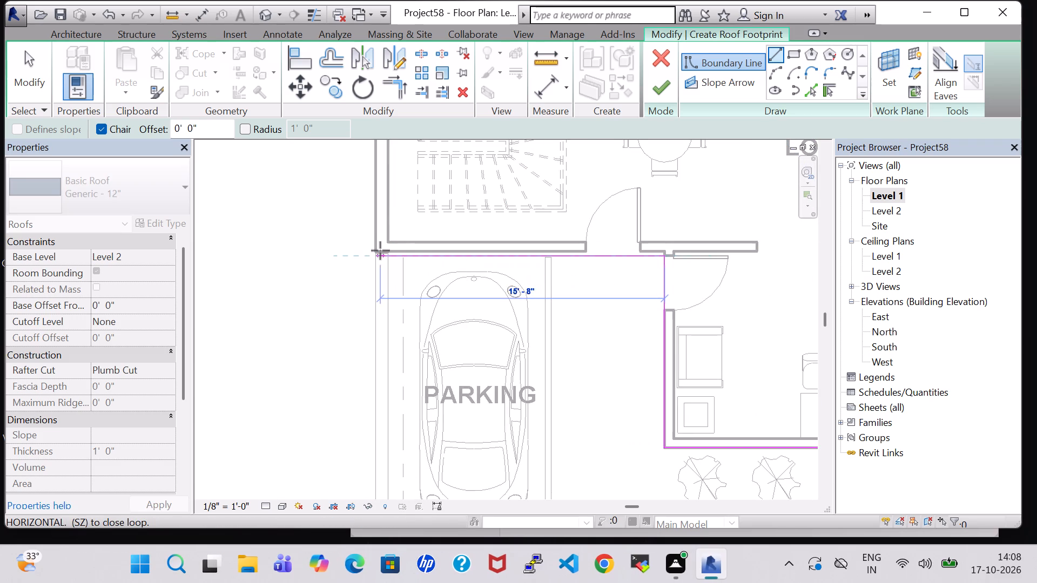
left_click(376, 251)
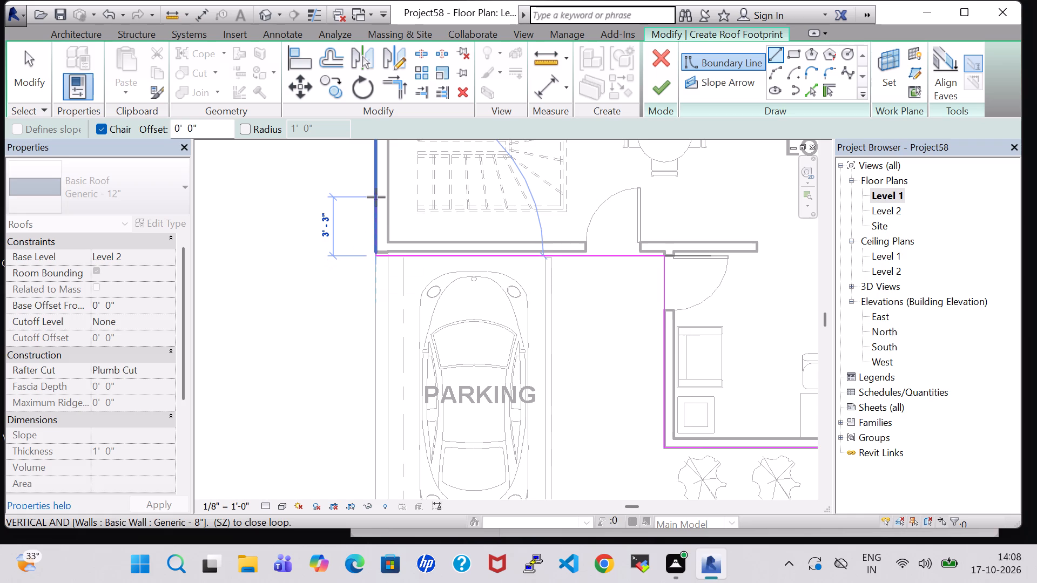
Close the roof boundary along the staircase and bedroom exterior wall, finish the roof, and attach the highlighted walls to it.
scroll(376, 197, "up", 1)
middle_click_drag(376, 197, 374, 386)
scroll(375, 386, "up", 1)
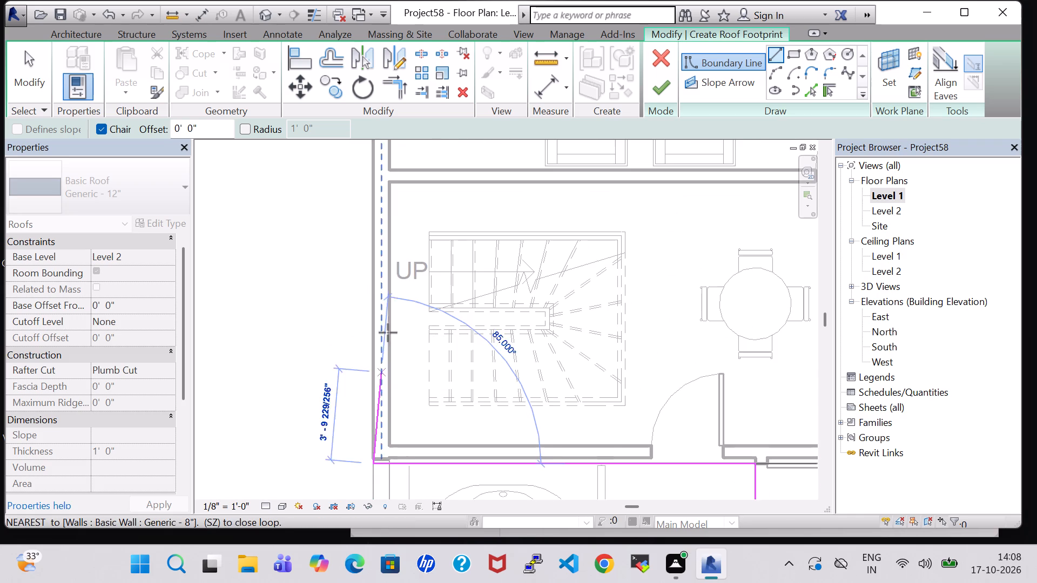
middle_click_drag(373, 196, 369, 393)
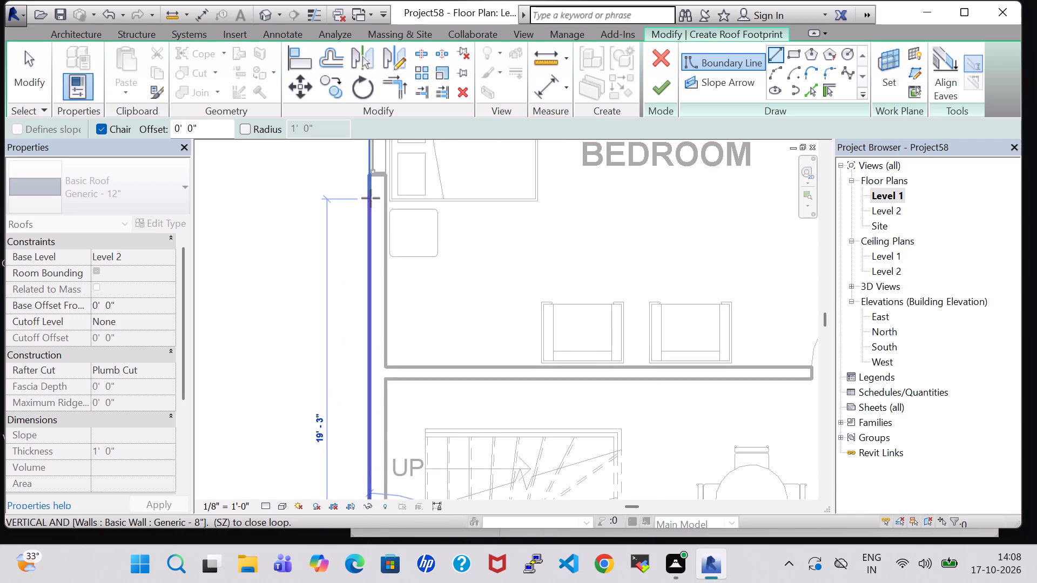
scroll(371, 198, "up", 1)
middle_click_drag(371, 198, 368, 473)
middle_click_drag(363, 258, 363, 408)
scroll(363, 258, "up", 1)
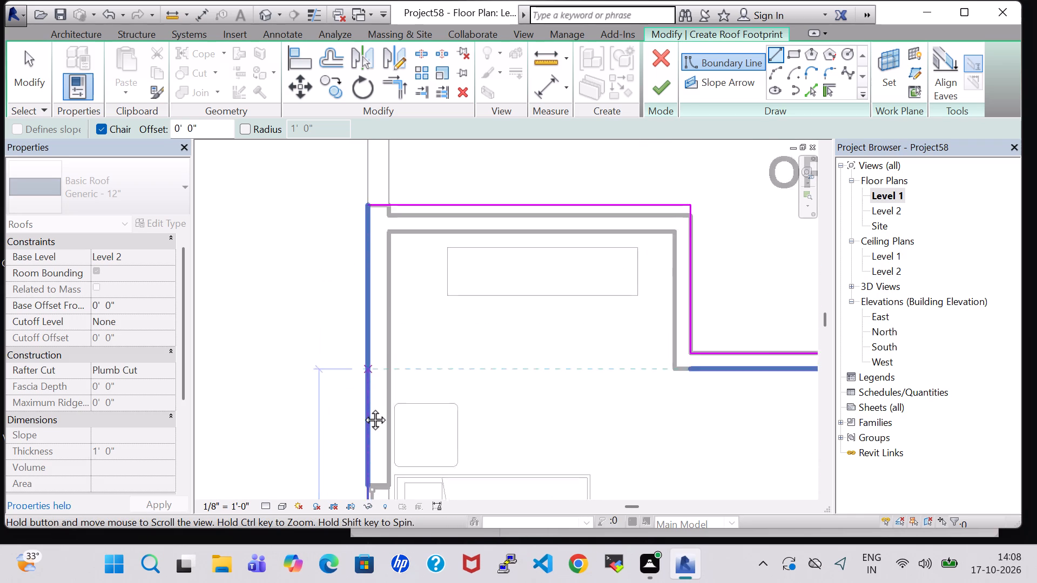
middle_click_drag(363, 408, 362, 418)
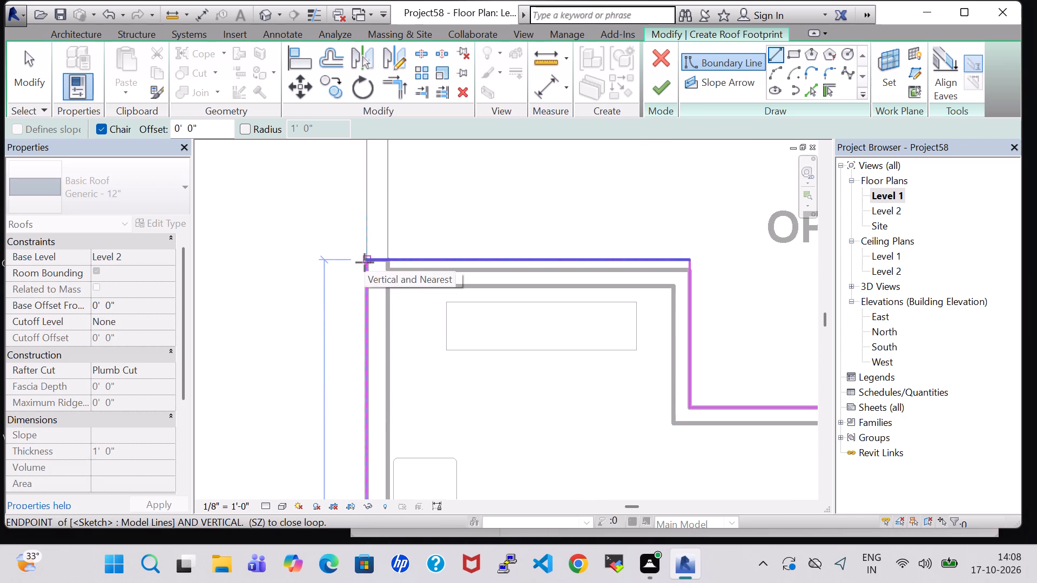
left_click(366, 262)
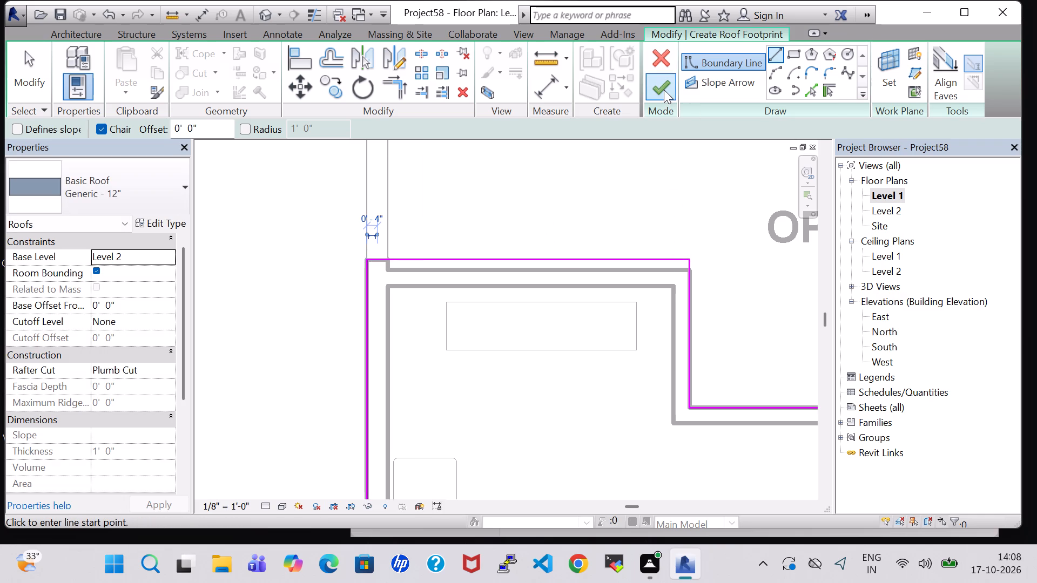
left_click(664, 90)
left_click(555, 290)
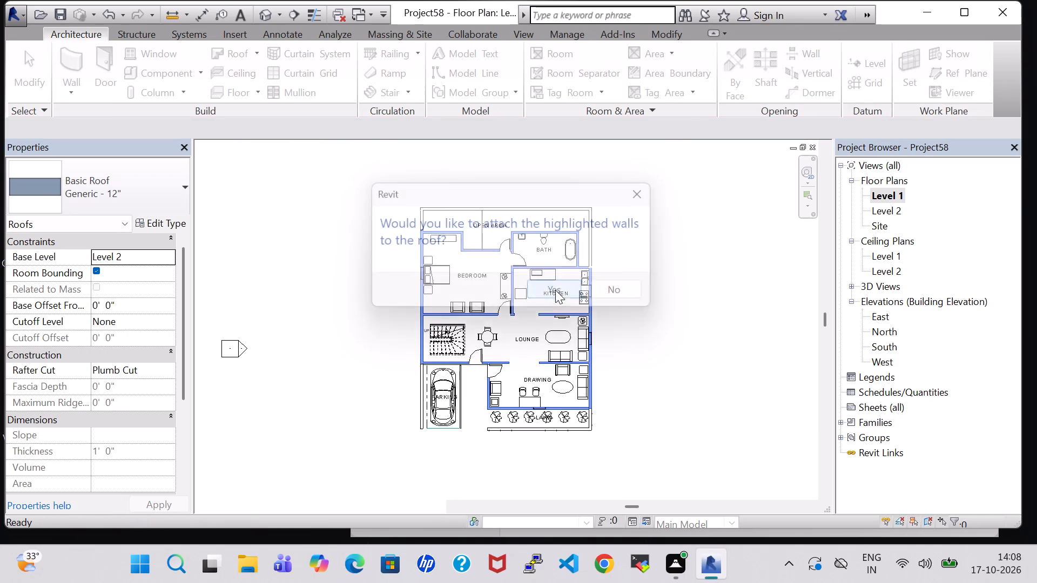
Open the default 3D view and examine the house's new roof and its edges from several sides.
left_click(267, 11)
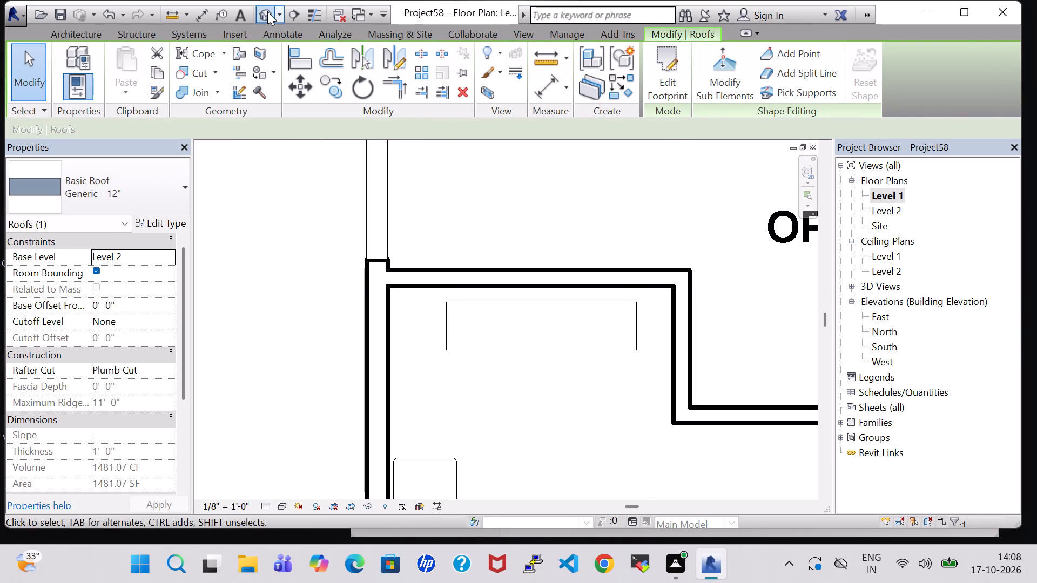
scroll(700, 423, "up", 1)
middle_click_drag(700, 423, 706, 308, "shift")
scroll(700, 423, "up", 1)
middle_click_drag(700, 393, 609, 303, "shift")
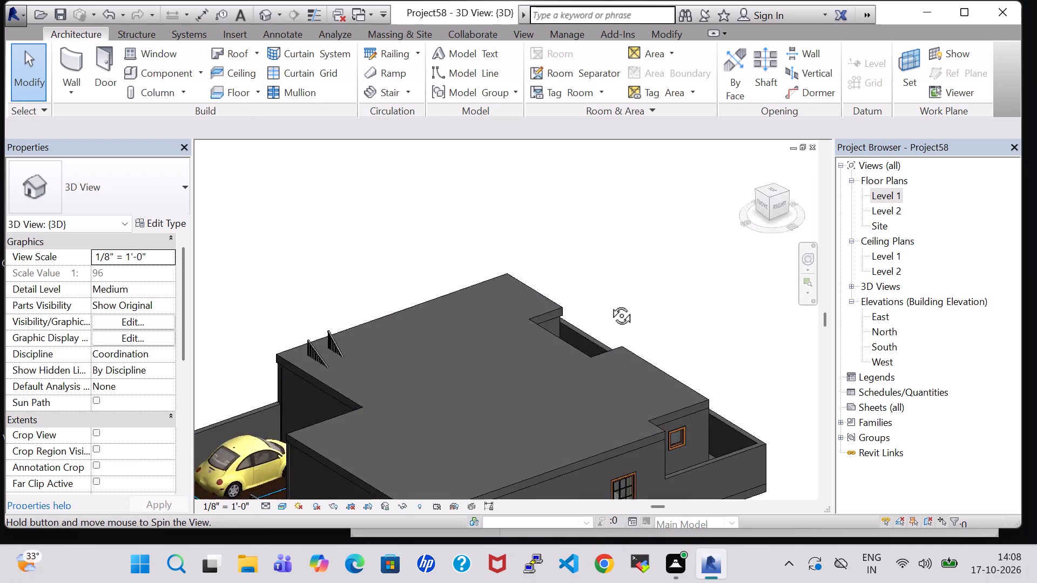
middle_click_drag(609, 303, 488, 290, "shift")
middle_click_drag(796, 476, 765, 451)
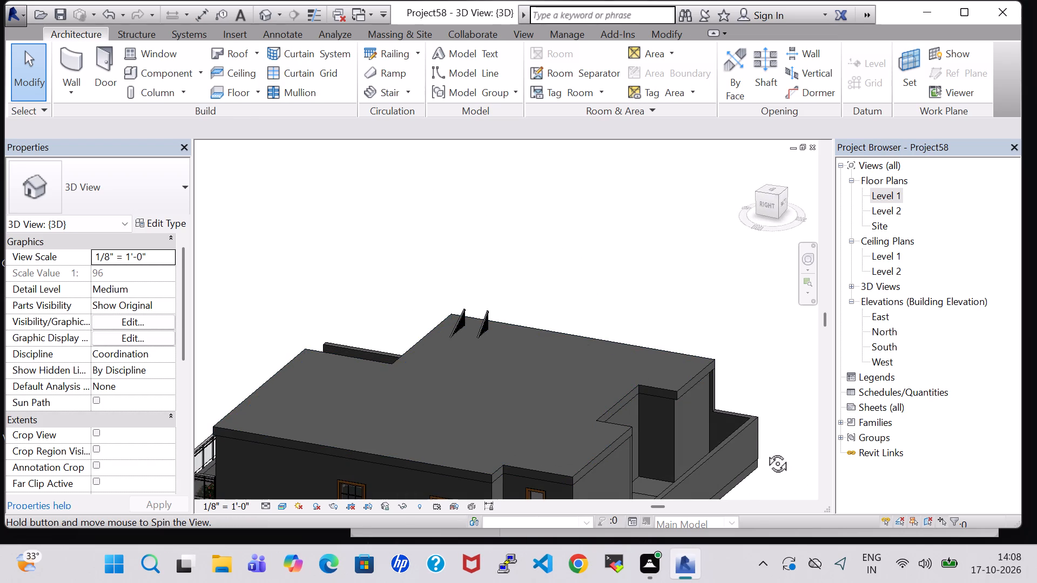
middle_click_drag(765, 451, 740, 345)
middle_click_drag(652, 250, 794, 345, "shift")
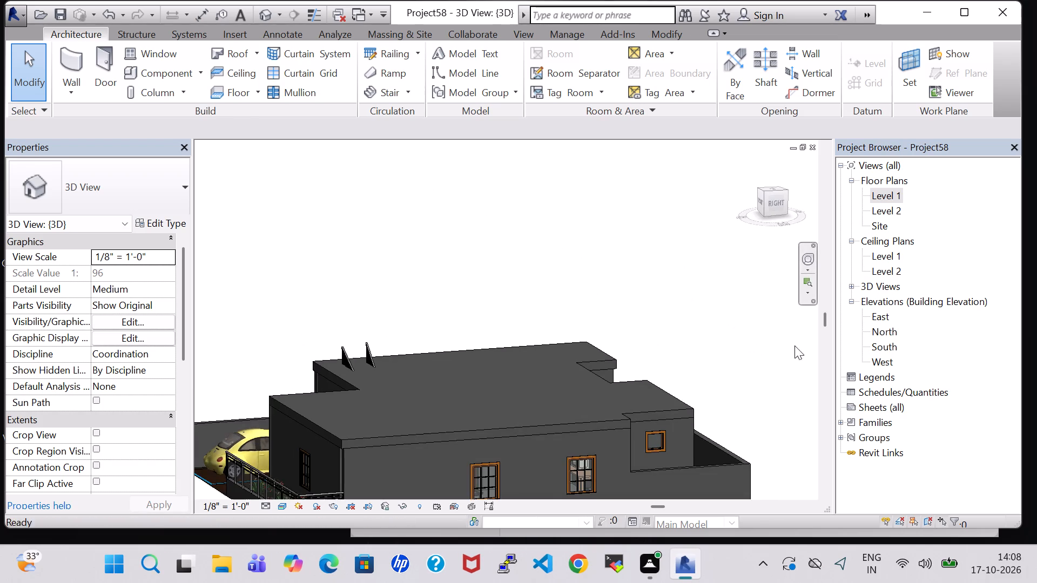
Examine the house in 3D from the front, parking and lawn sides, including the lawn's edges and low boundary walls.
middle_click_drag(679, 326, 775, 323, "shift")
middle_click_drag(730, 467, 758, 460)
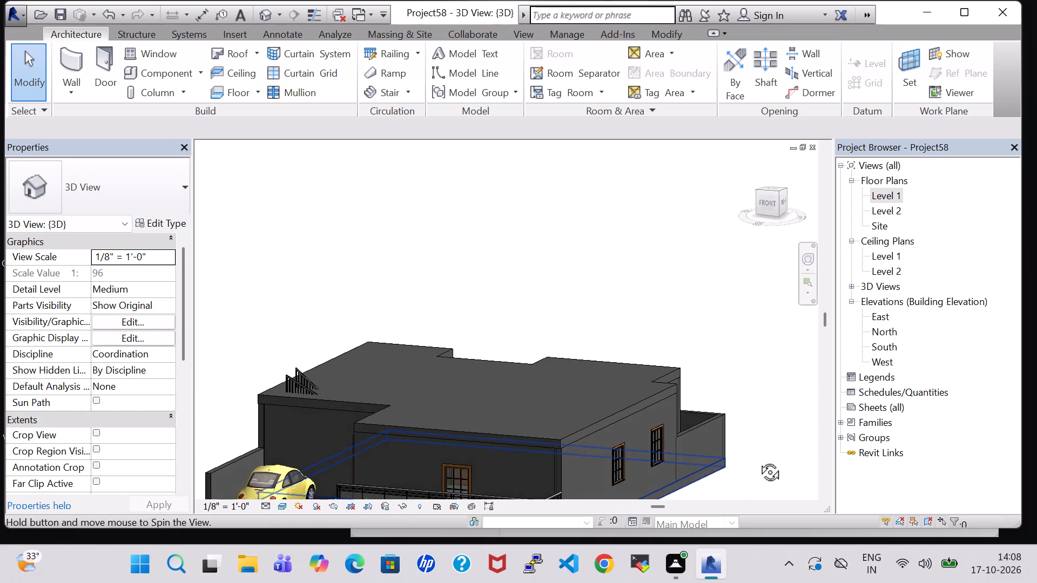
middle_click_drag(758, 460, 762, 459)
middle_click_drag(712, 453, 719, 334)
scroll(712, 453, "up", 1)
middle_click_drag(669, 392, 695, 388, "shift")
middle_click_drag(520, 438, 499, 486, "shift")
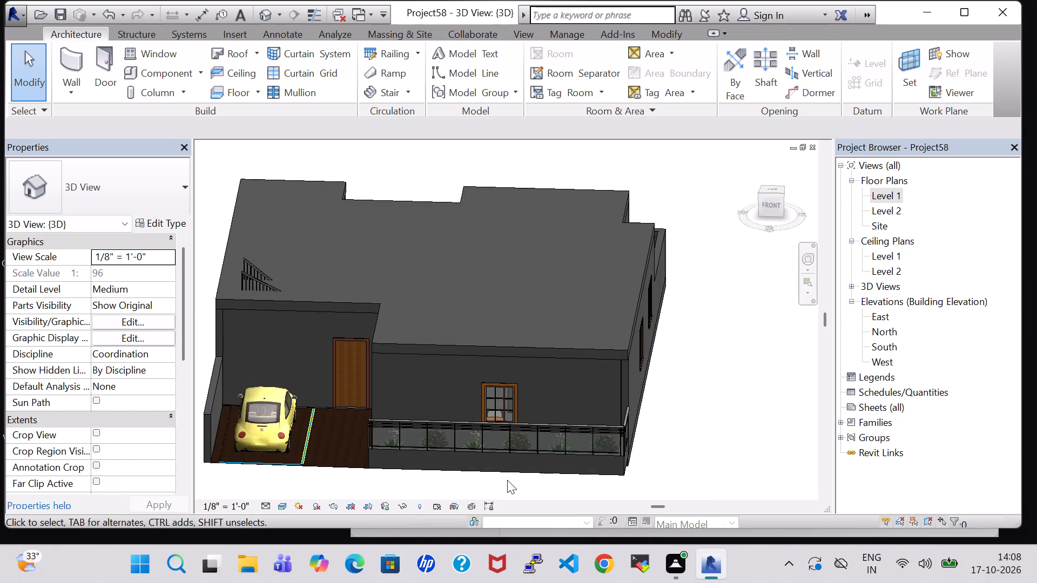
middle_click_drag(671, 428, 659, 399)
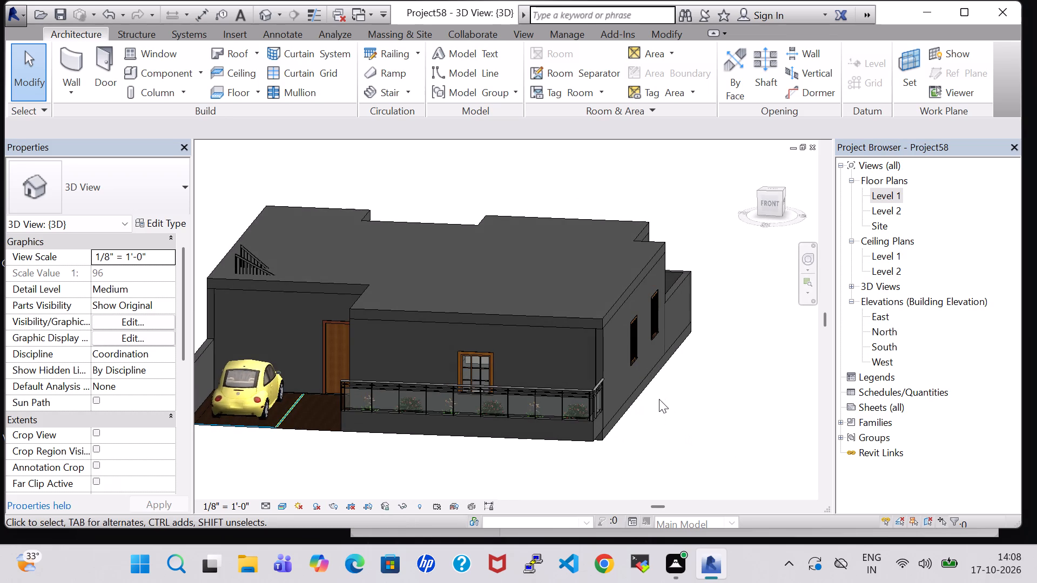
scroll(659, 399, "up", 1)
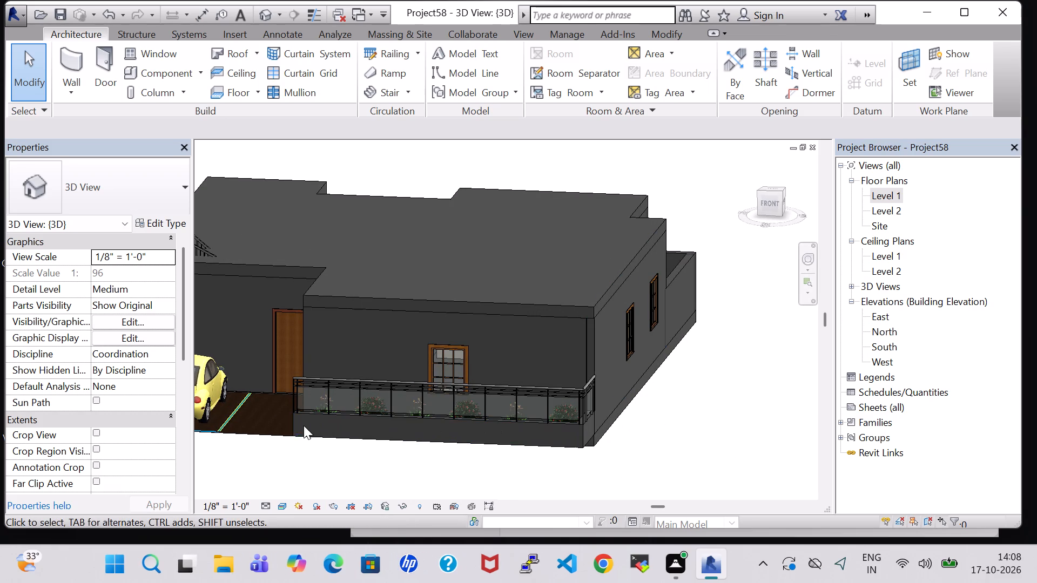
middle_click_drag(253, 453, 388, 456)
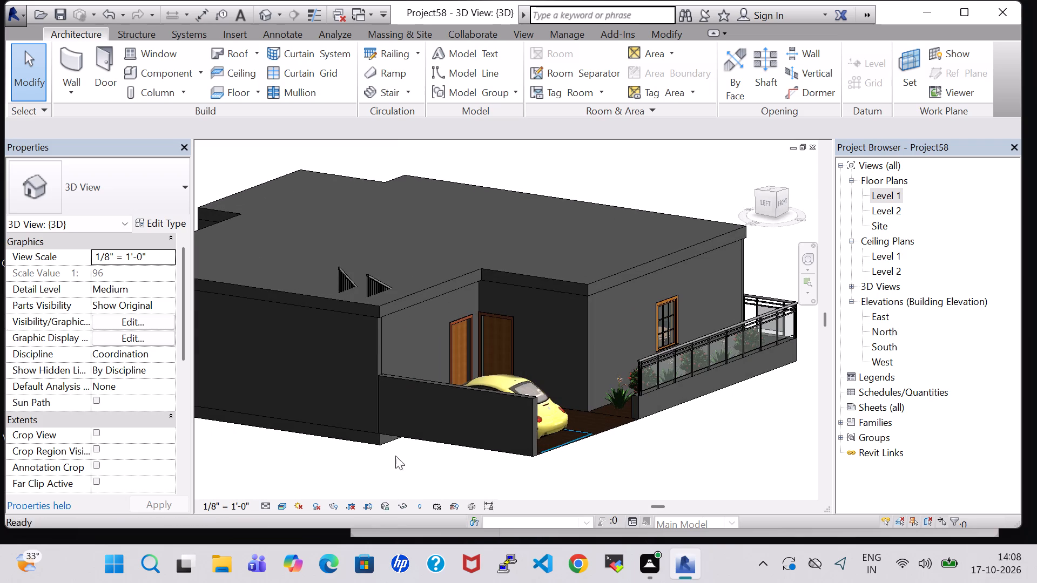
middle_click_drag(614, 465, 470, 451, "shift")
scroll(558, 453, "up", 1, "shift")
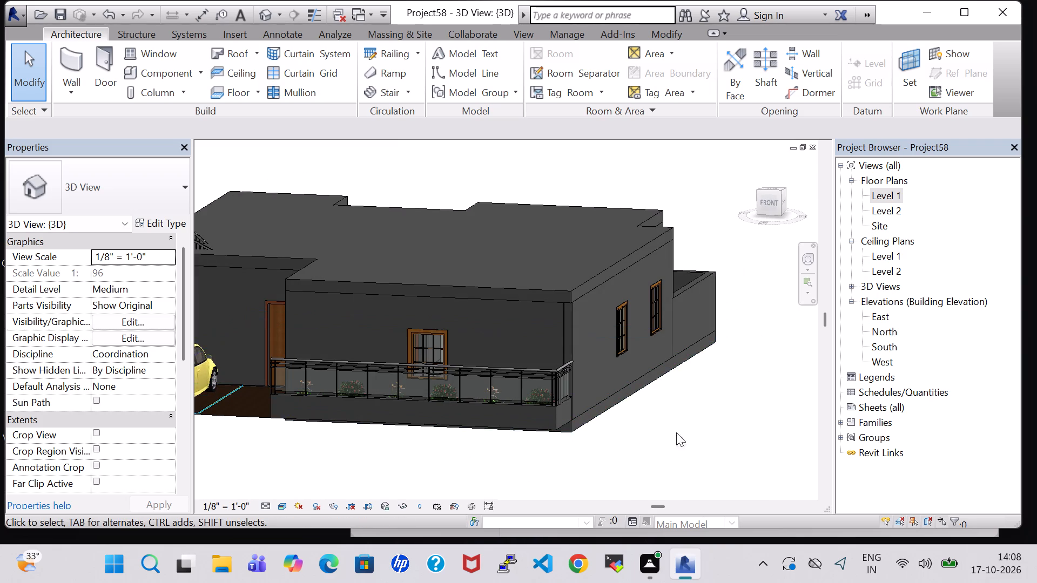
scroll(715, 414, "down", 2)
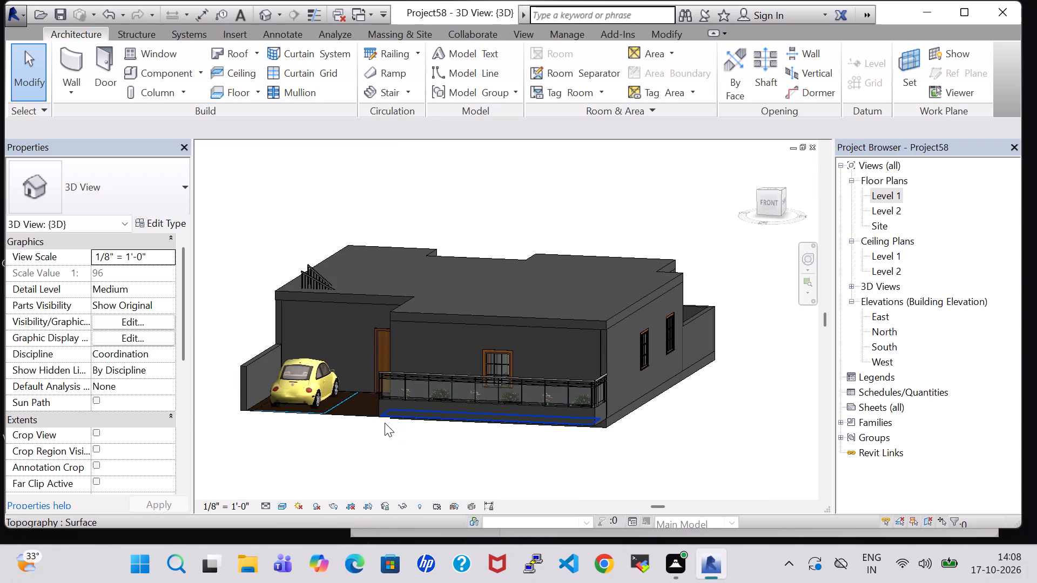
middle_click_drag(387, 423, 473, 452, "shift")
scroll(483, 453, "up", 5)
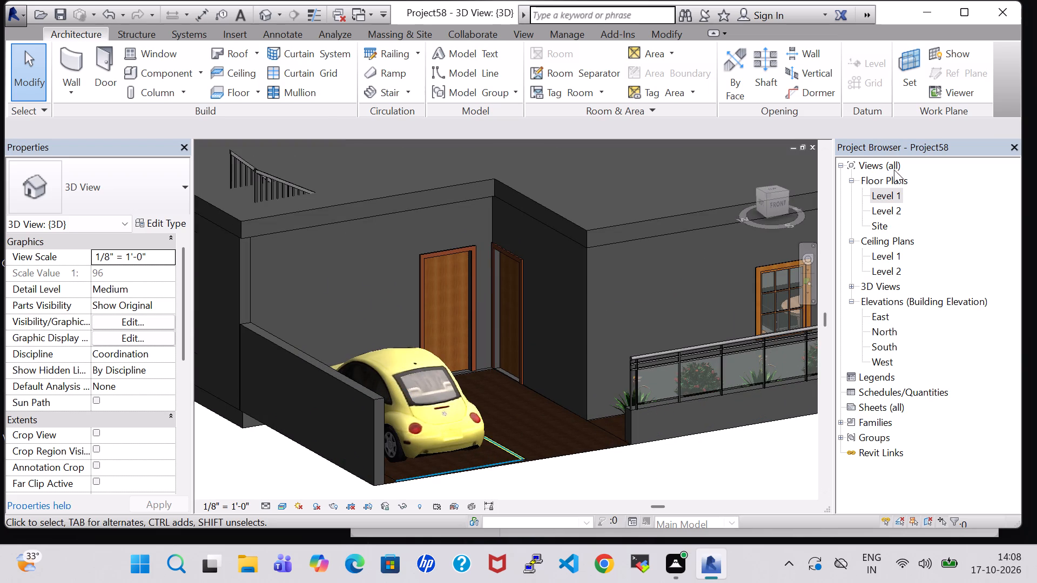
On the Level 1 plan, draw an INNER 6" wall along the lawn's parking-side edge, from the drawing room's corner to the lawn's front wall.
double_click(881, 192)
scroll(639, 287, "down", 3)
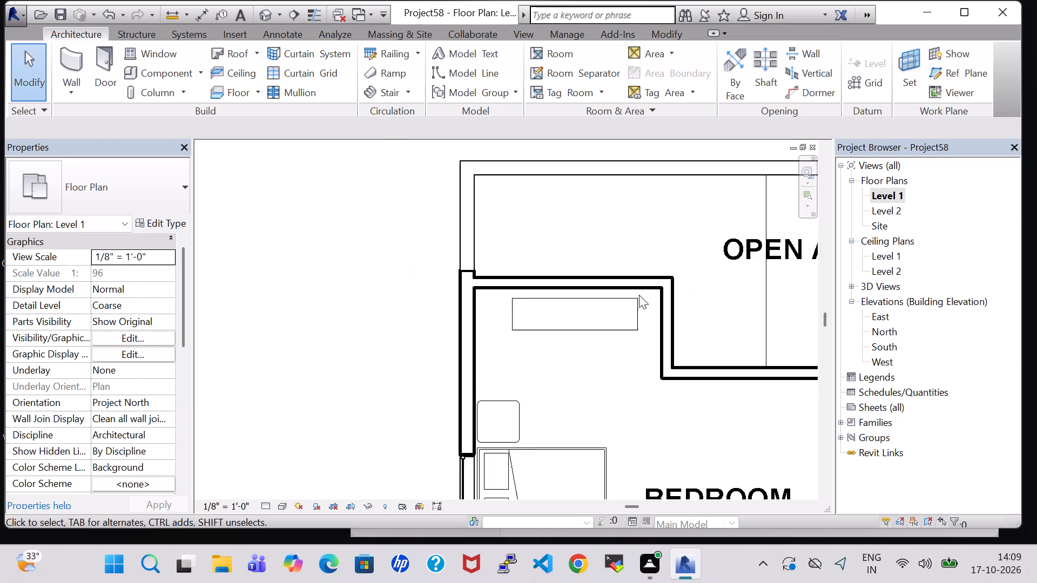
scroll(639, 295, "down", 3)
middle_click_drag(666, 364, 596, 228)
middle_click(601, 261)
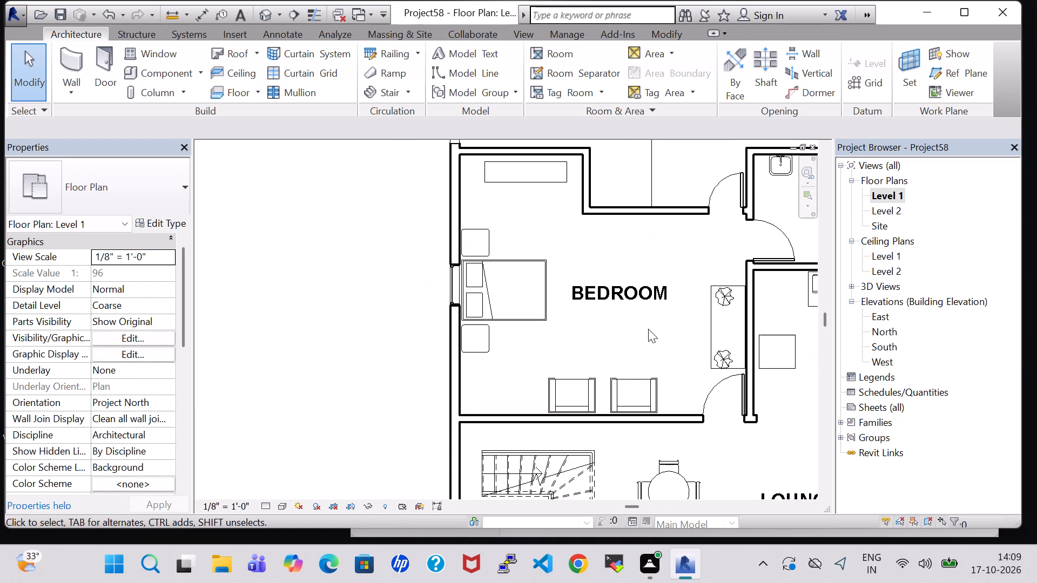
scroll(651, 331, "down", 1)
middle_click_drag(716, 438, 602, 247)
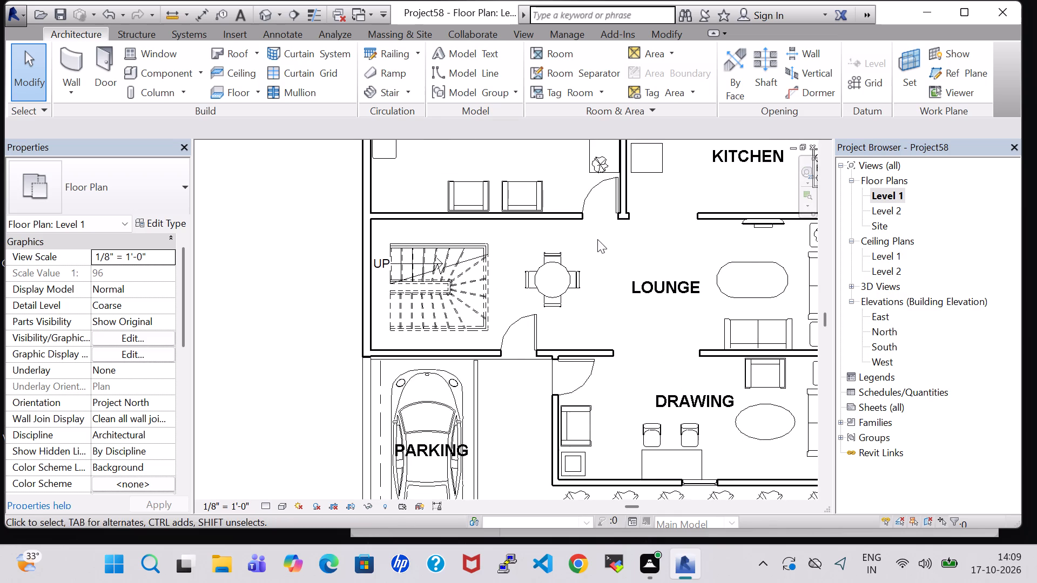
middle_click_drag(625, 358, 635, 209)
scroll(635, 209, "up", 1)
scroll(635, 247, "down", 3)
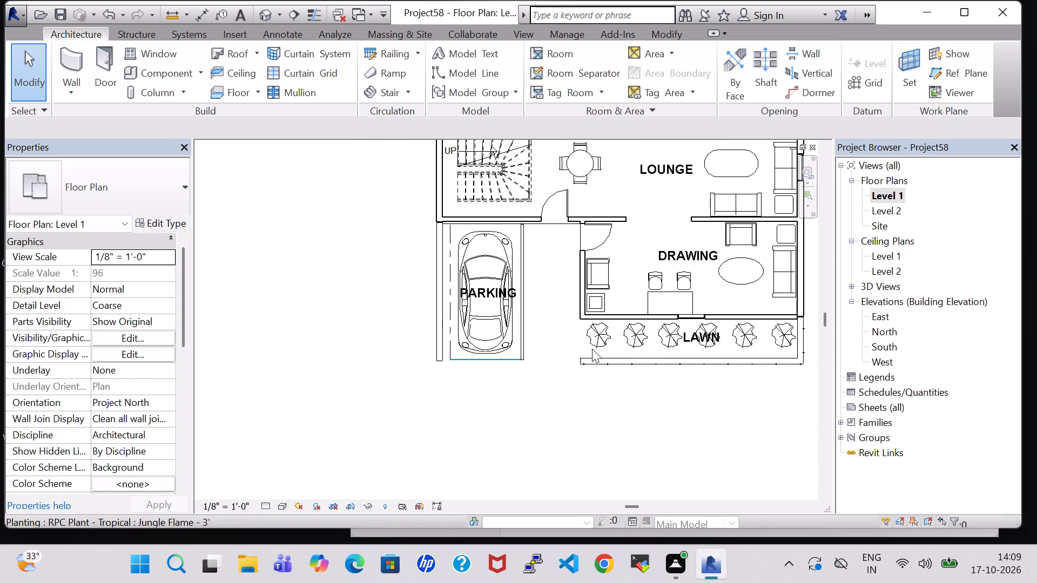
left_click(68, 53)
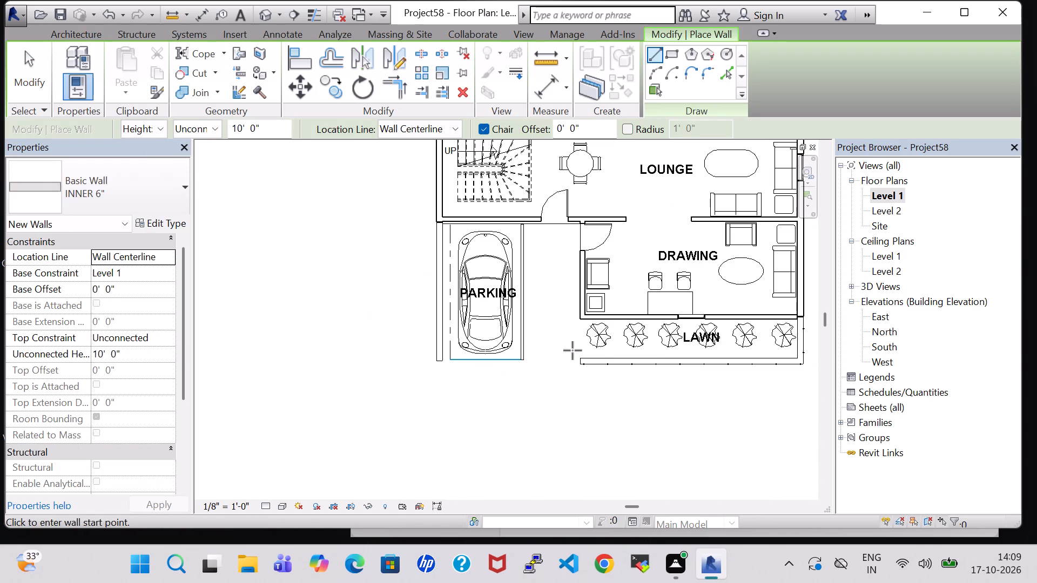
scroll(574, 322, "up", 2)
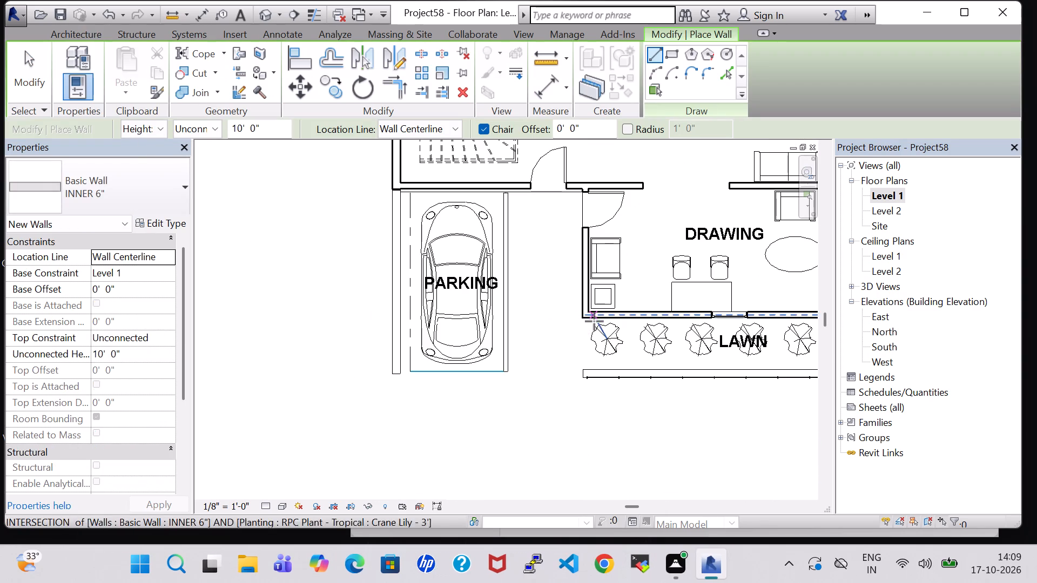
left_click(582, 316)
left_click(580, 374)
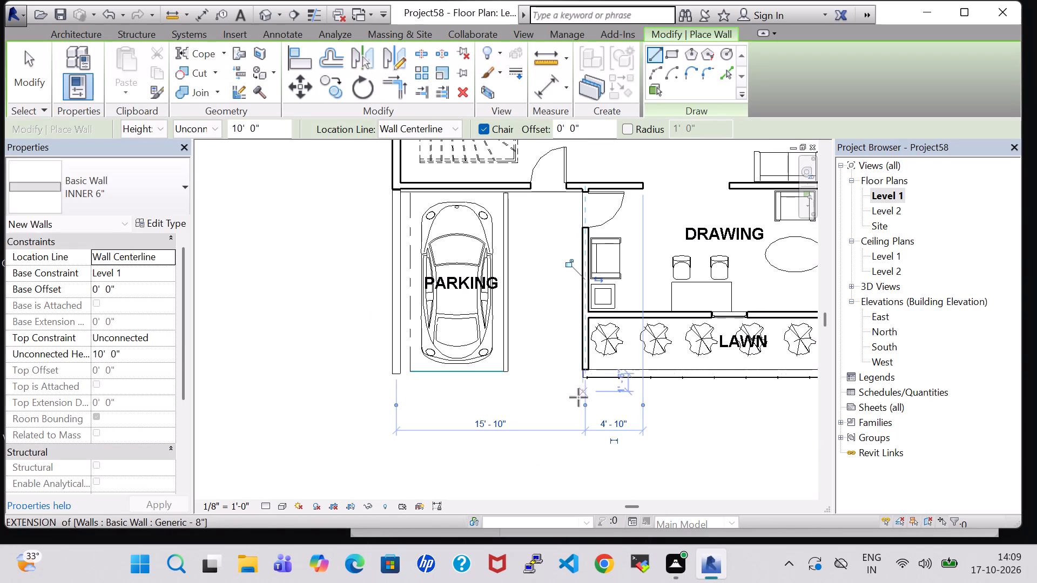
key("Escape")
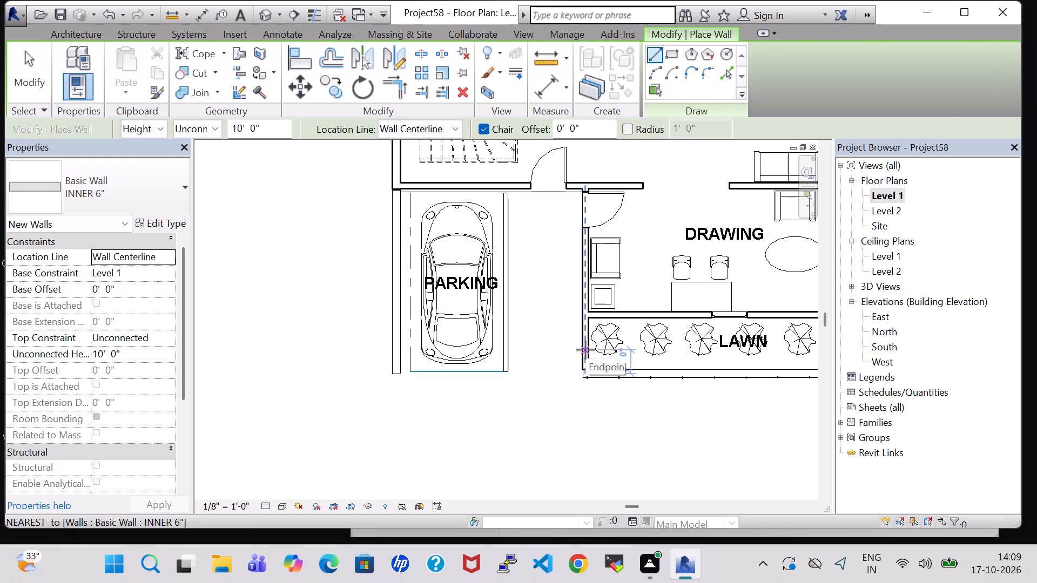
key("Escape")
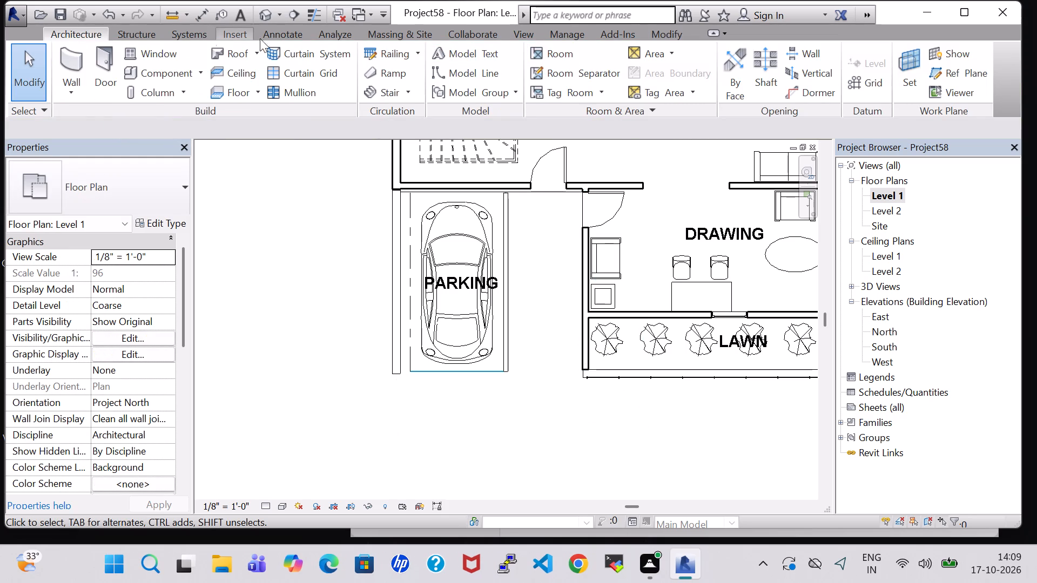
Split the parking-side INNER 6" wall at the corner where the drawing room meets the lawn.
left_click(671, 33)
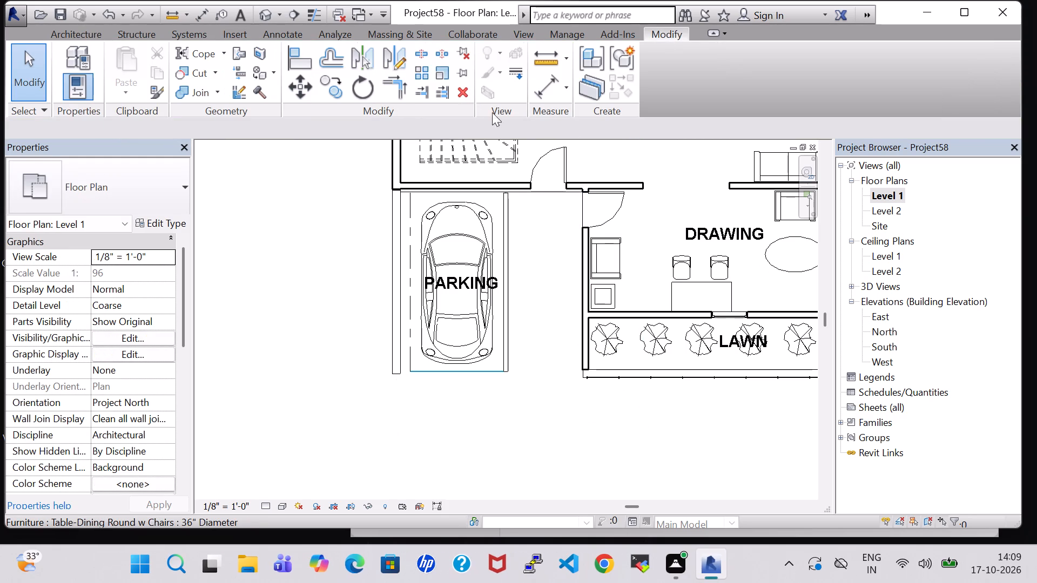
left_click(417, 59)
scroll(499, 382, "up", 5)
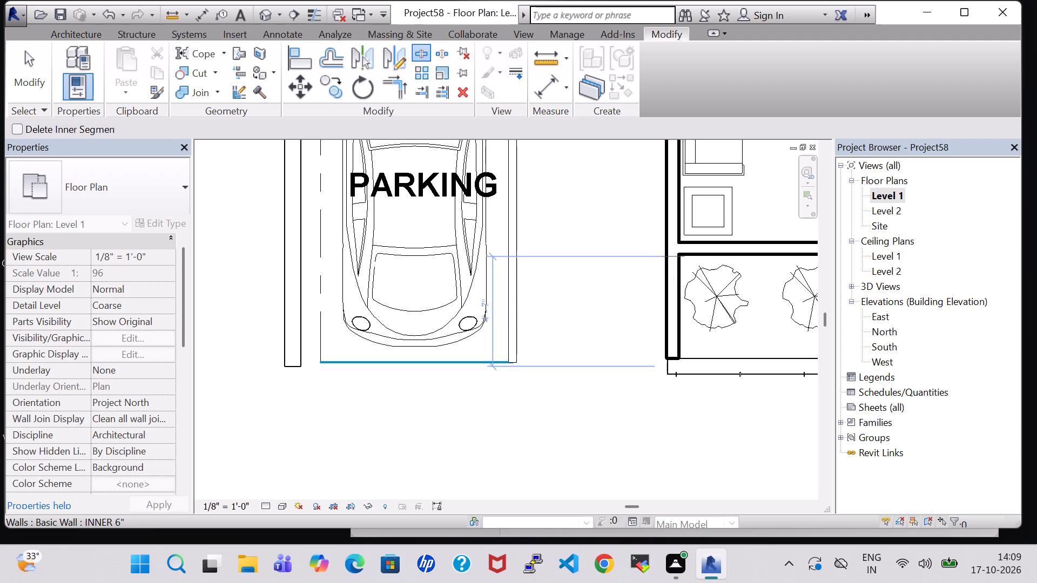
left_click(671, 255)
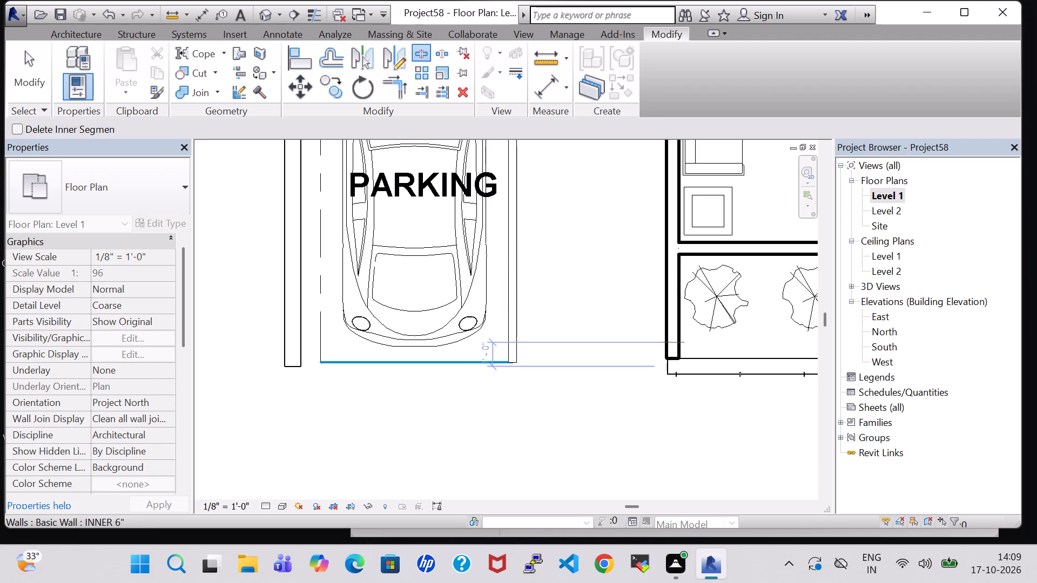
key("Escape")
key("Escape")
Set the unconnected height of the lawn's parking-side wall segment to 2' 0".
left_click(668, 332)
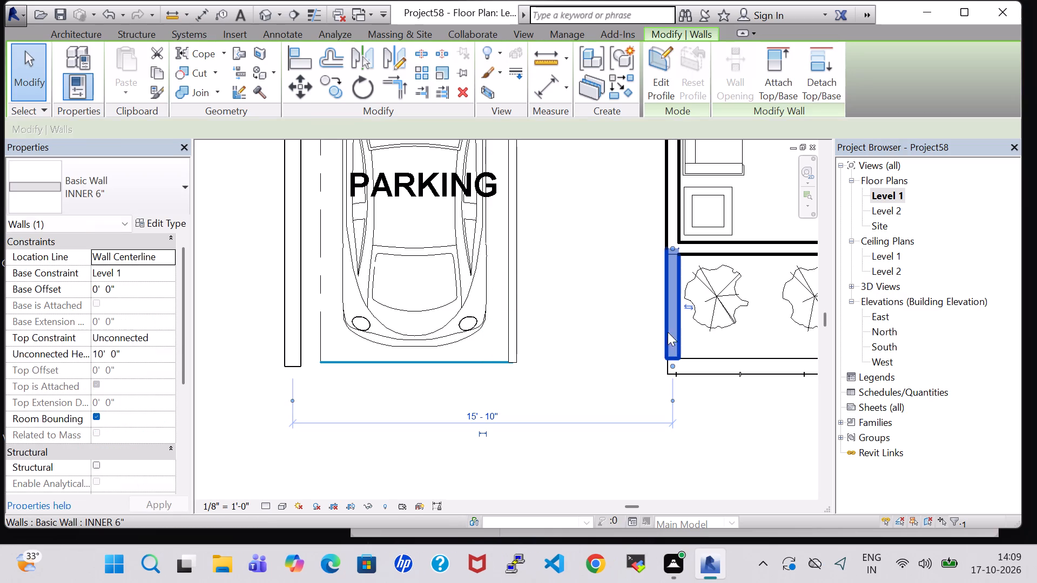
left_click(102, 353)
left_click(102, 353)
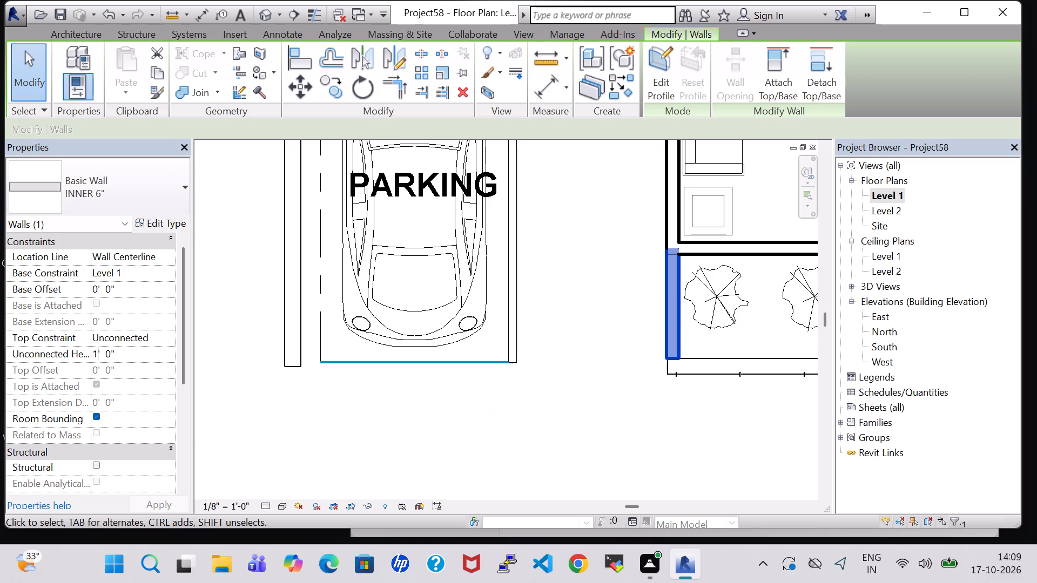
key("BackSpace")
key("BackSpace")
key("2")
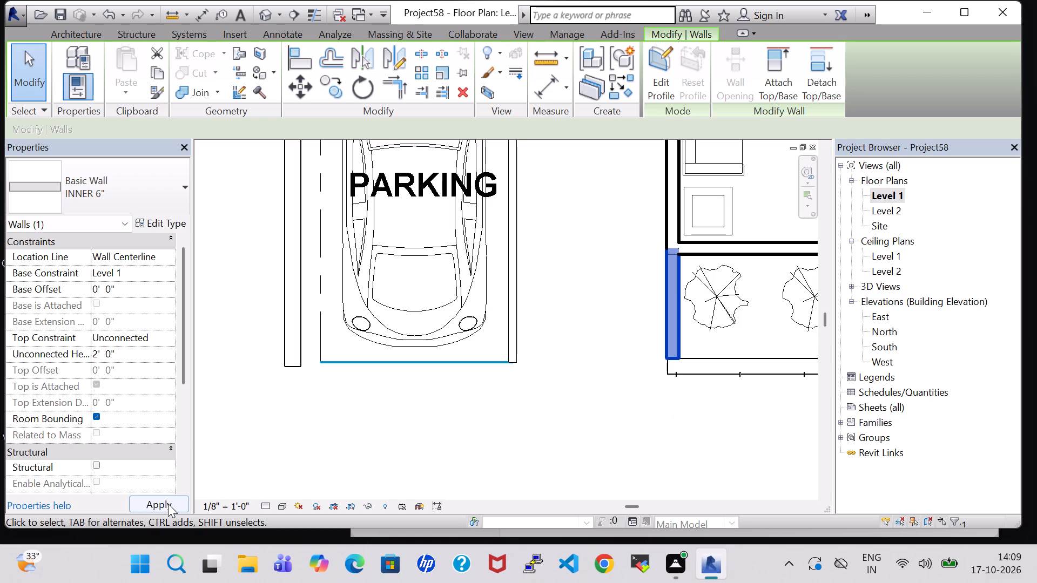
left_click(168, 504)
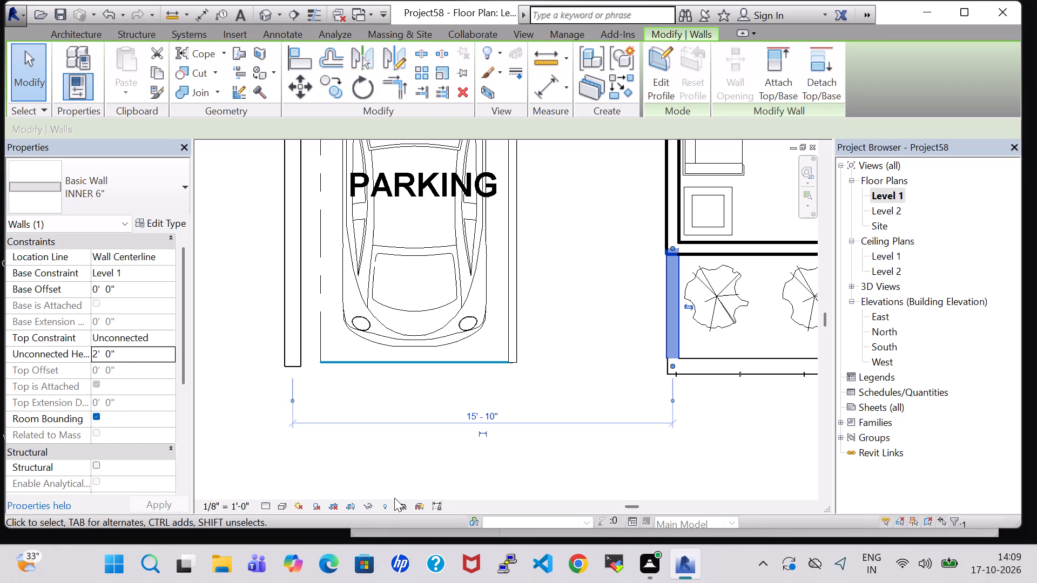
left_click(751, 442)
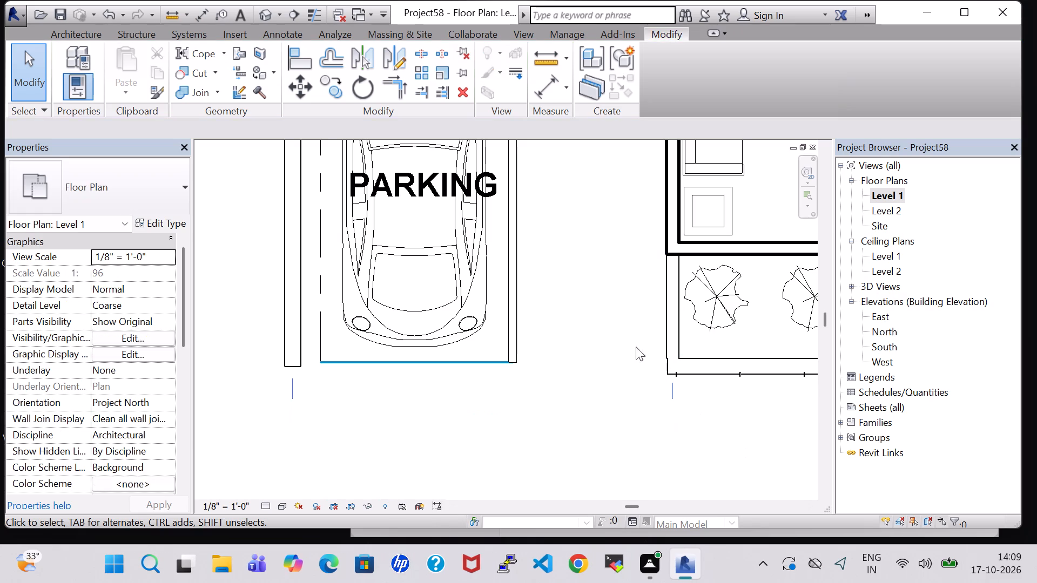
Return to the 3D view and check the lowered lawn wall from the parking and front sides.
left_click(268, 15)
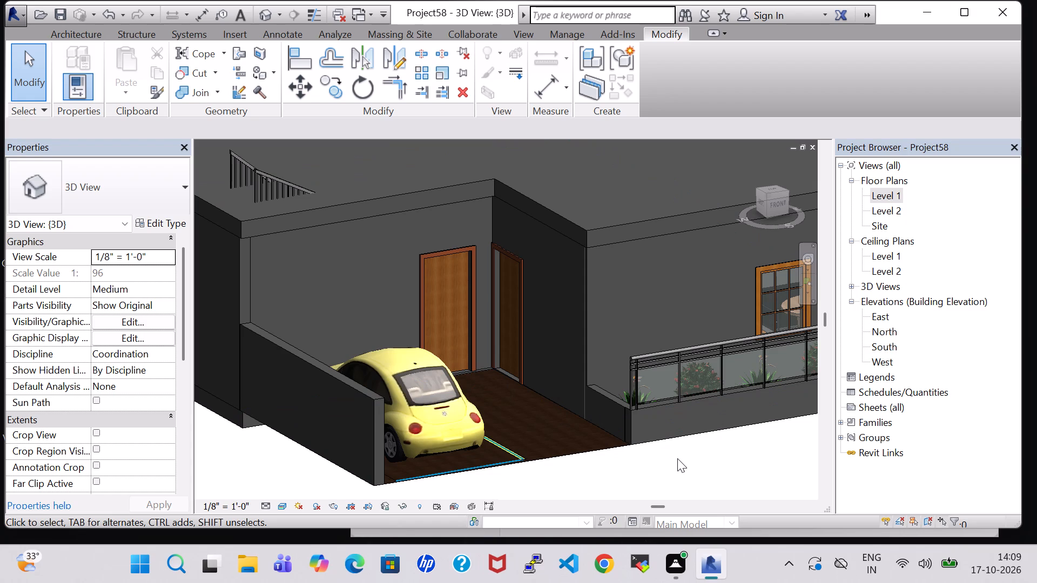
scroll(674, 458, "down", 1)
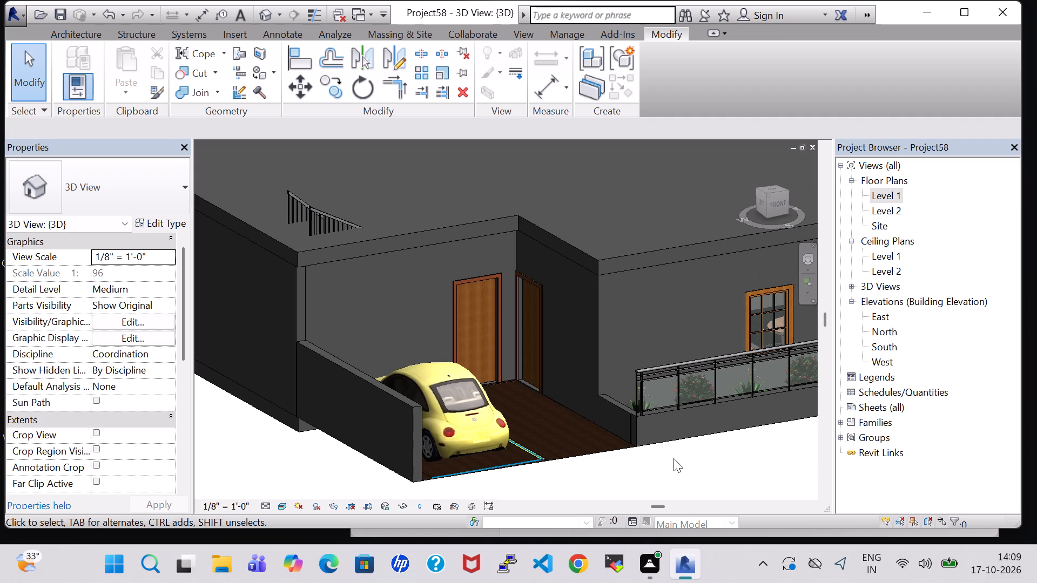
middle_click_drag(657, 458, 571, 439)
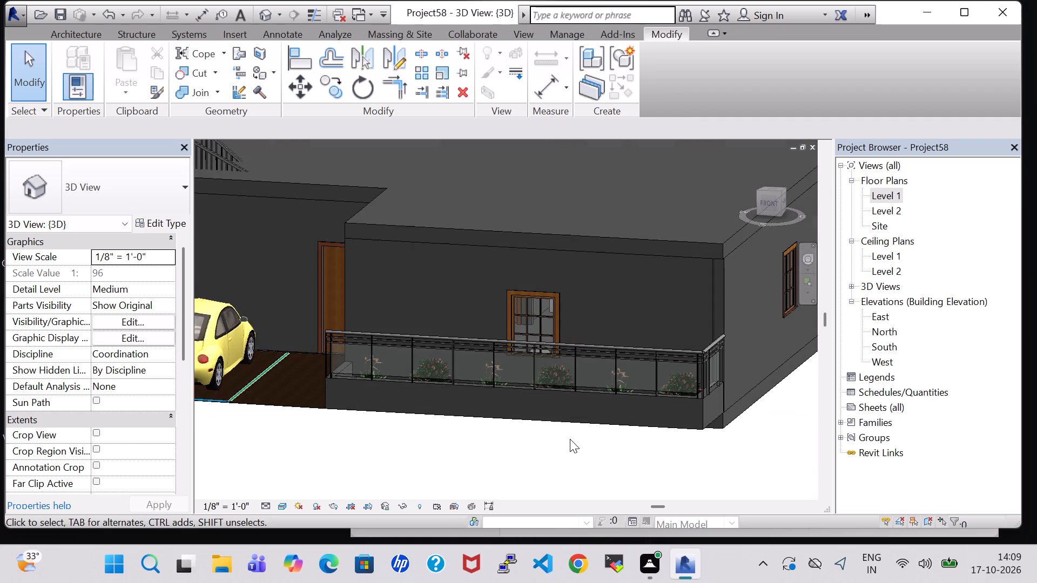
scroll(570, 440, "down", 1)
middle_click_drag(533, 442, 528, 372, "shift")
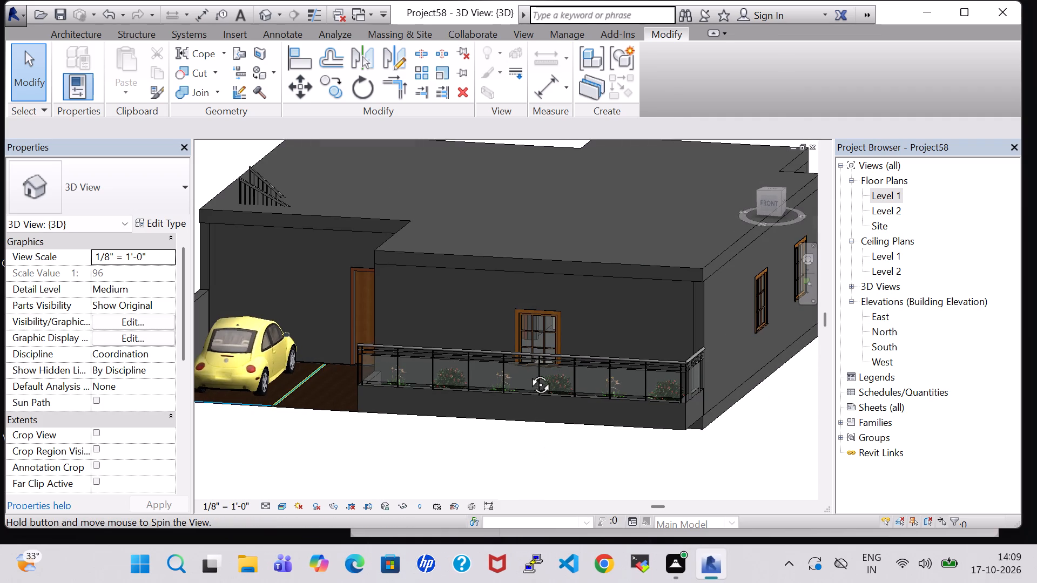
middle_click_drag(528, 372, 542, 425, "shift")
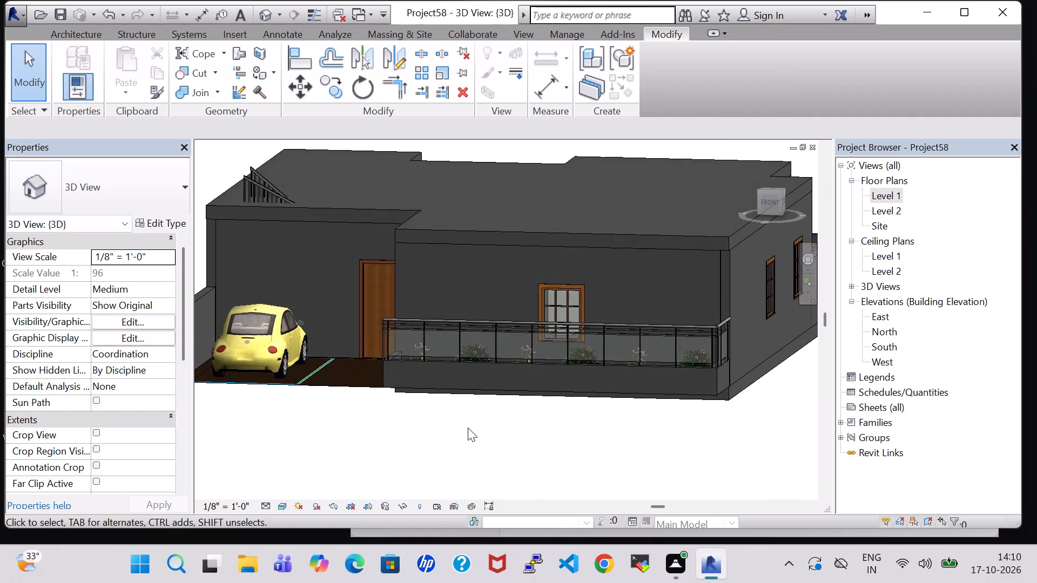
middle_click_drag(468, 427, 514, 428, "shift")
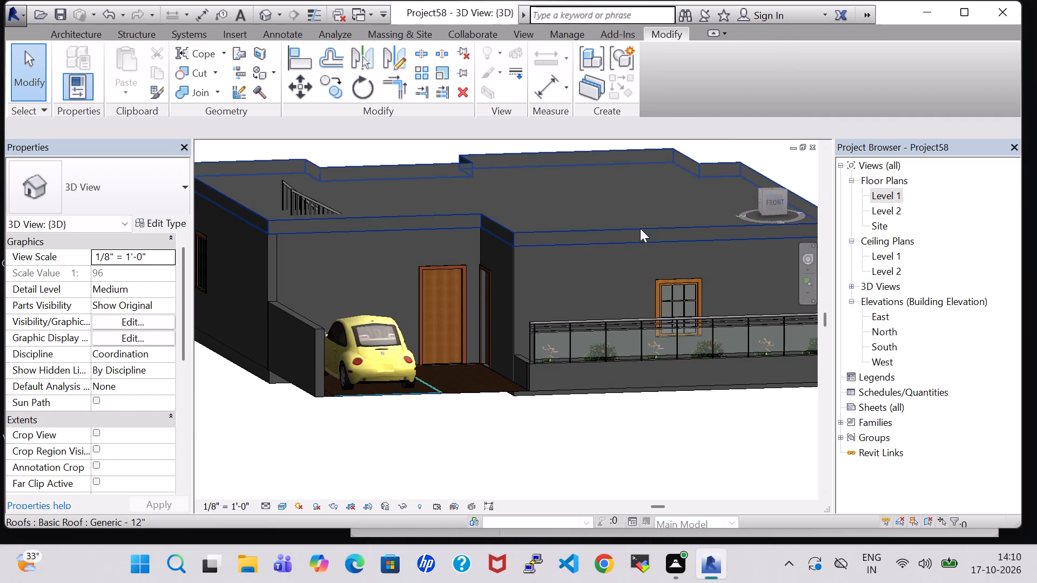
Assign the Brick, Soldier Course material to the structure layer of the Generic - 12" roof type.
left_click(640, 231)
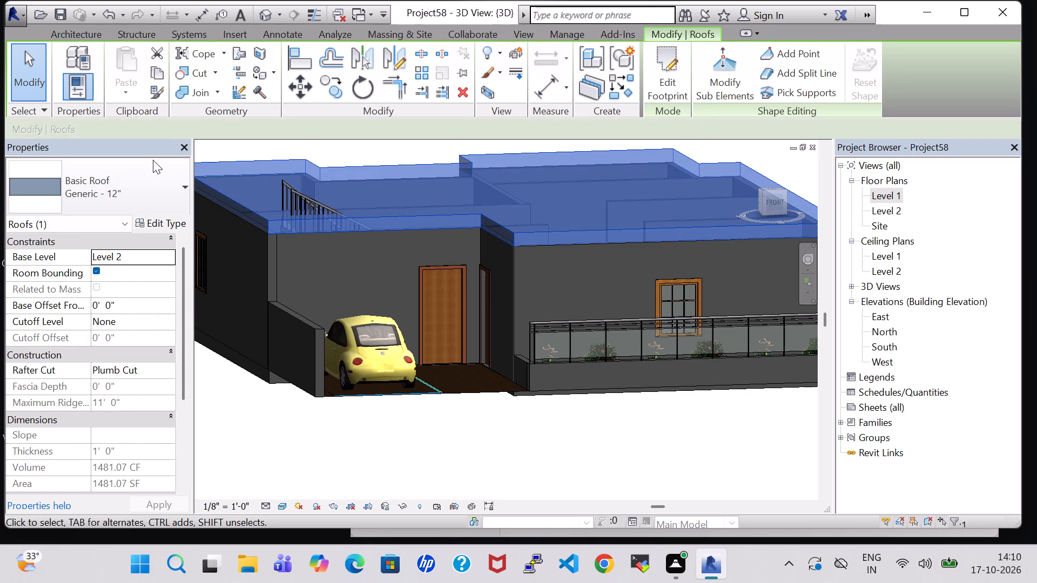
left_click(139, 222)
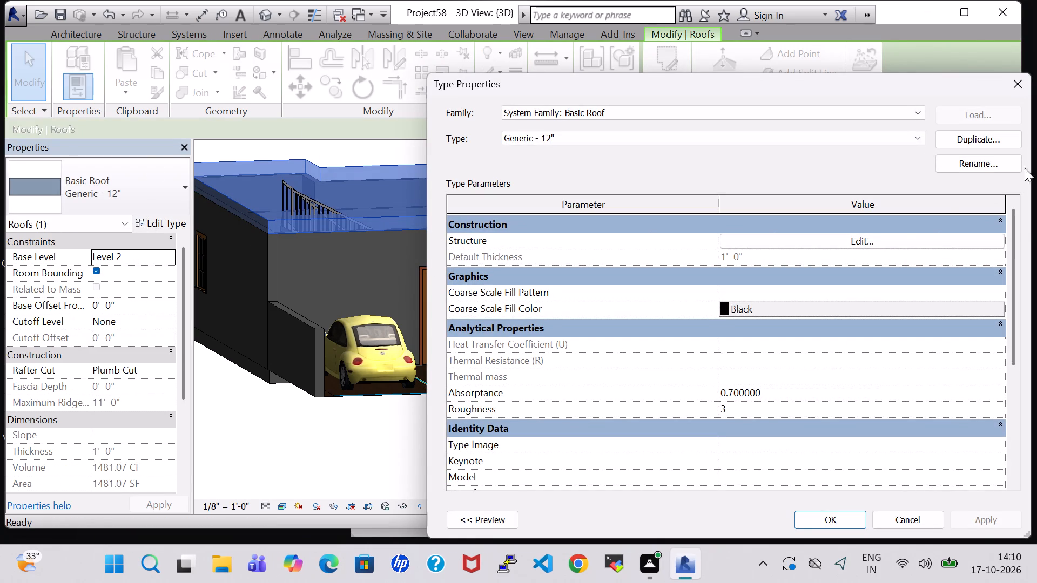
left_click(889, 243)
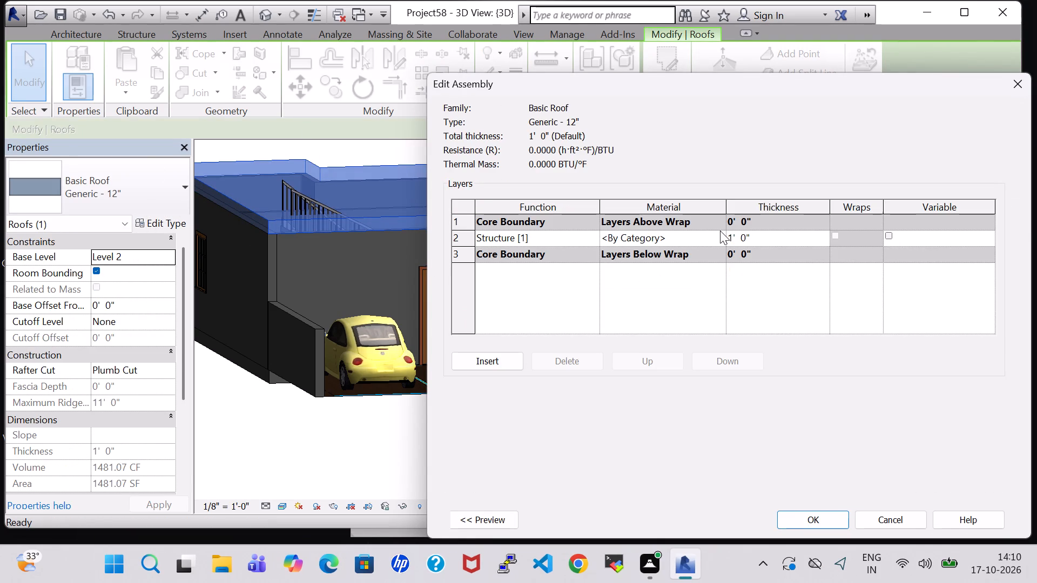
left_click(723, 235)
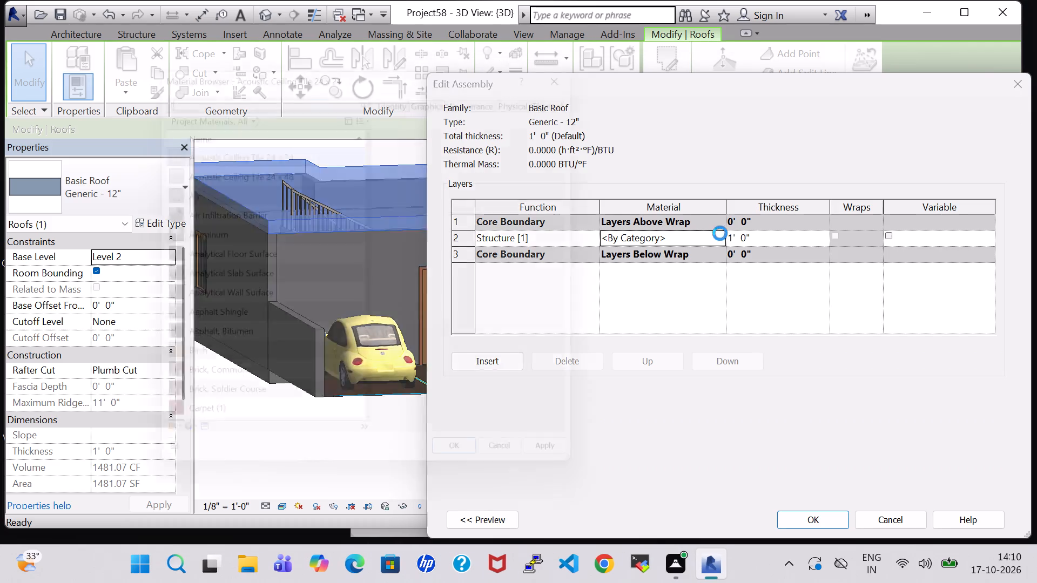
left_click(216, 399)
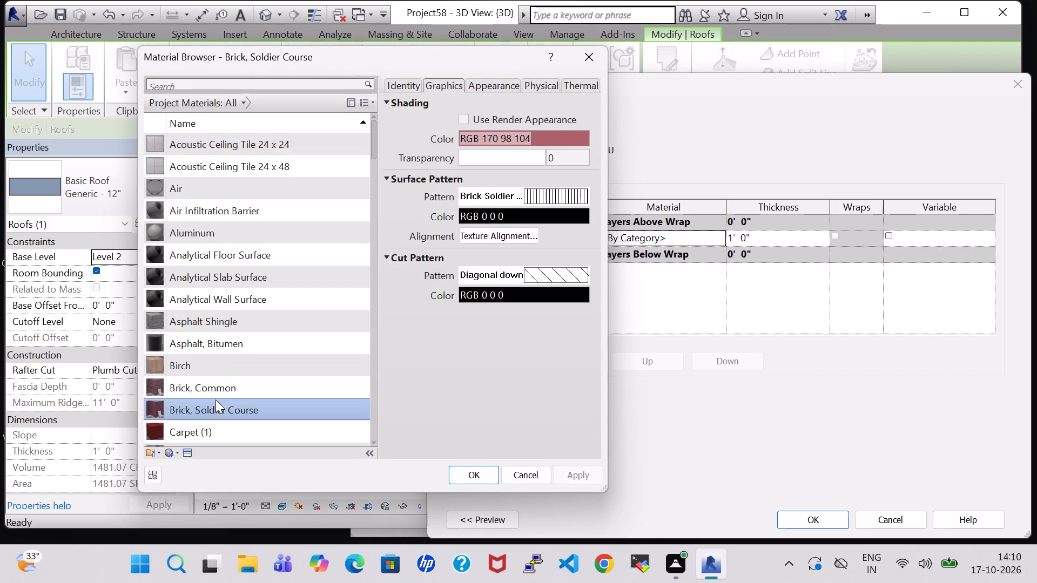
left_click(487, 477)
left_click(810, 524)
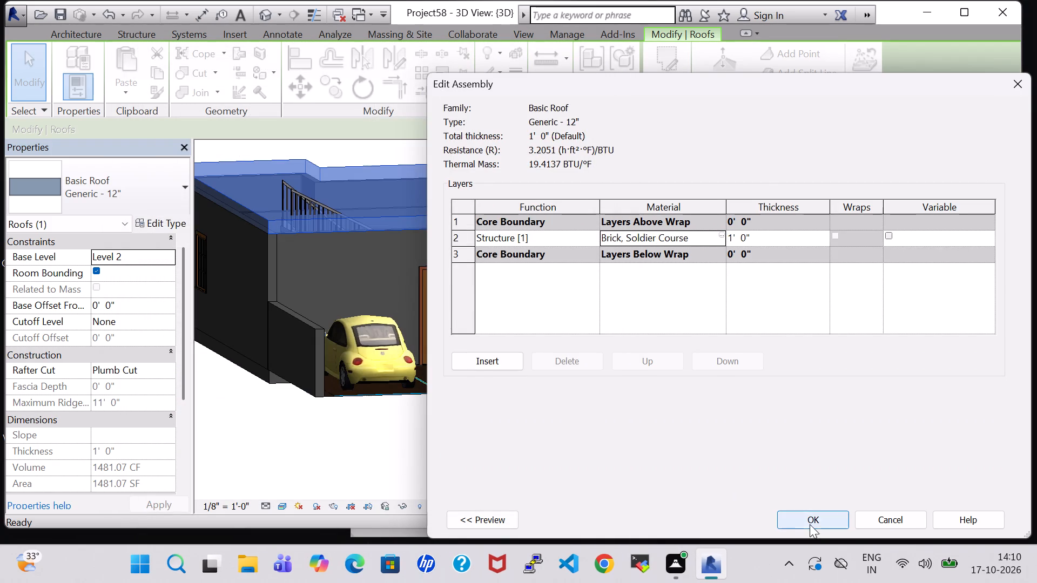
left_click(839, 518)
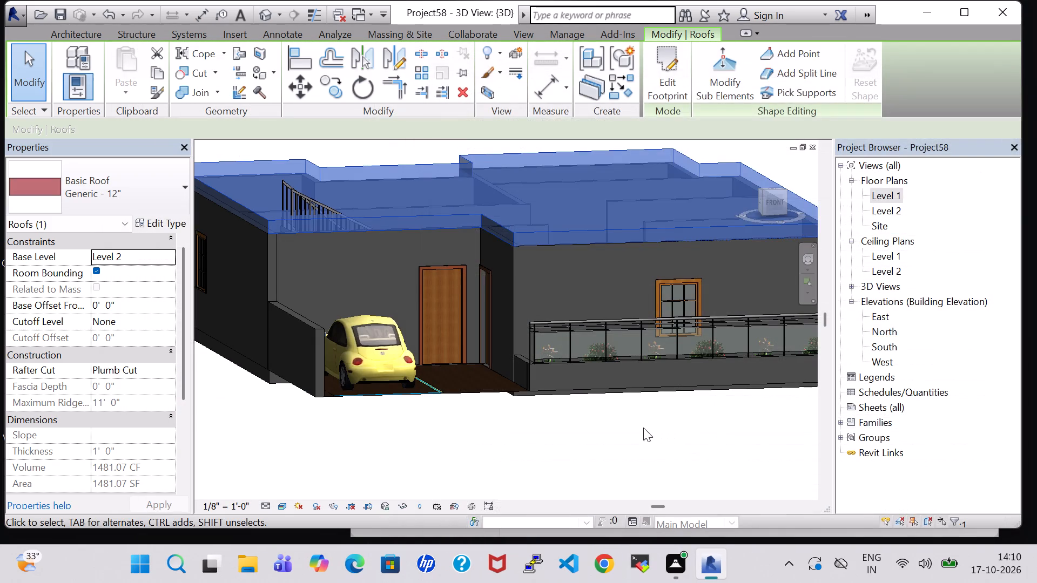
left_click(639, 427)
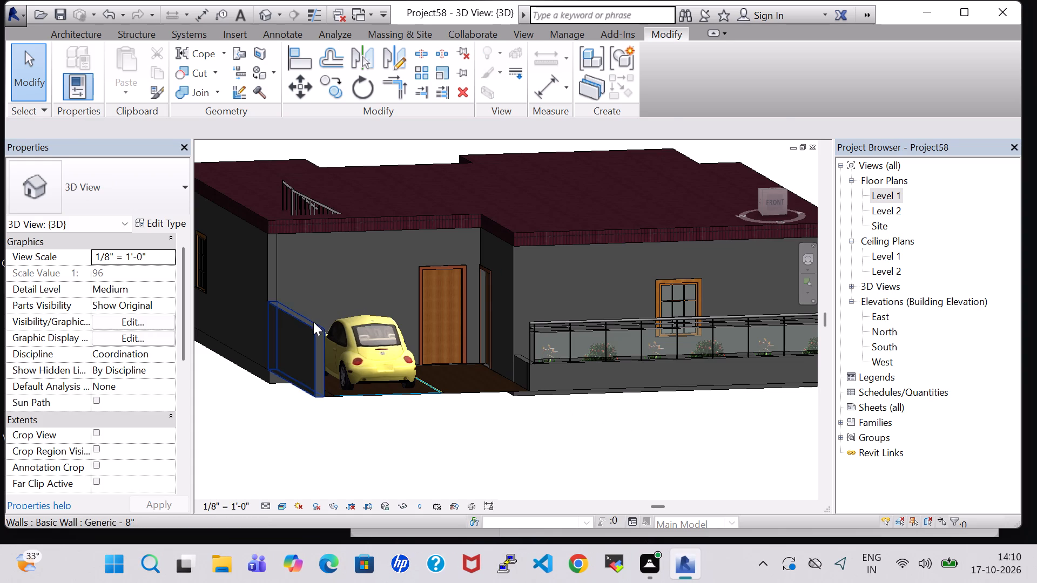
Assign the Birch material to the structure layer of the Generic - 8" wall type used by the low parking wall.
left_click(313, 329)
left_click(143, 221)
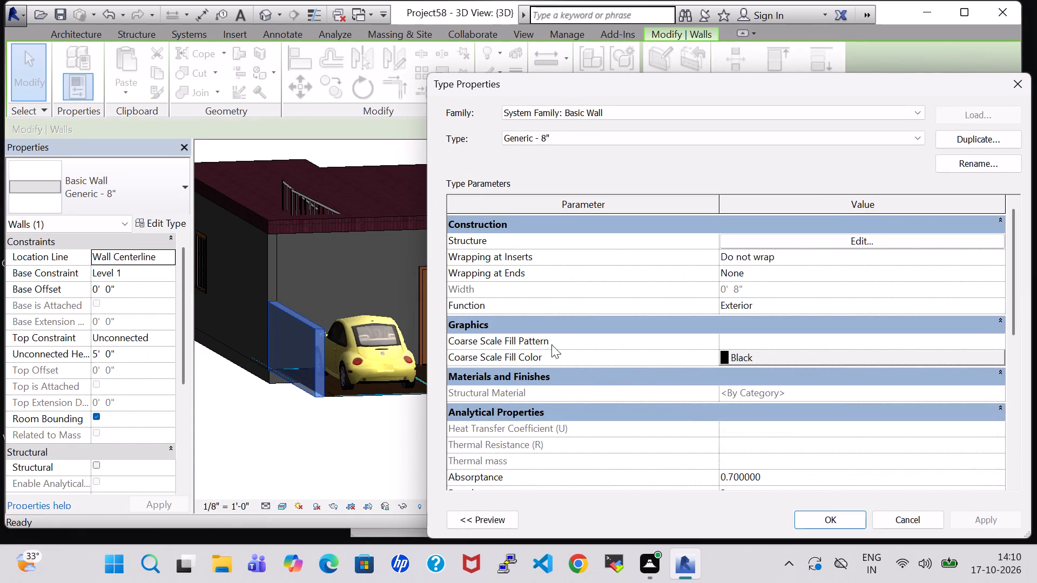
left_click(871, 238)
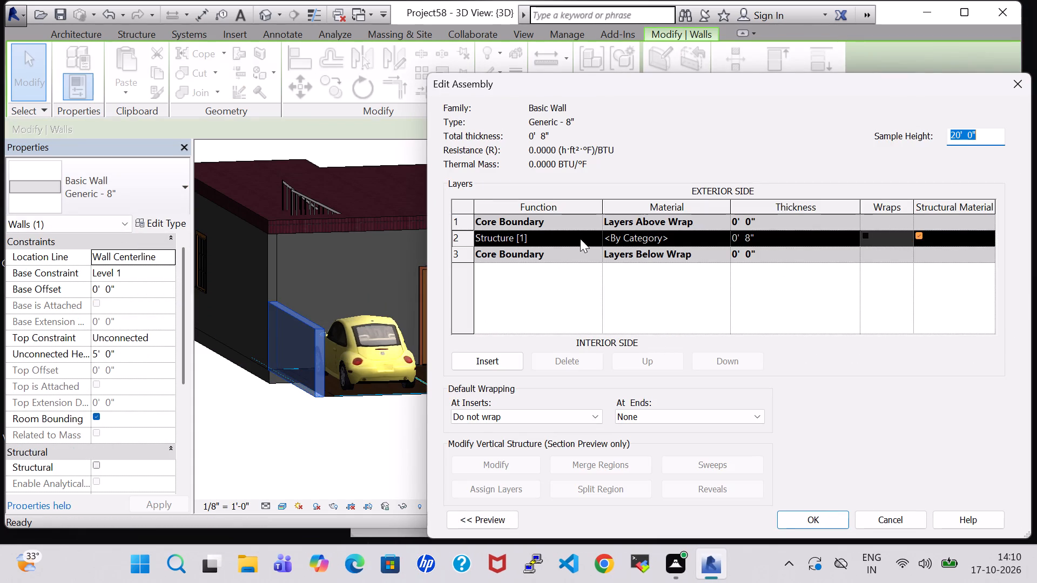
left_click(725, 235)
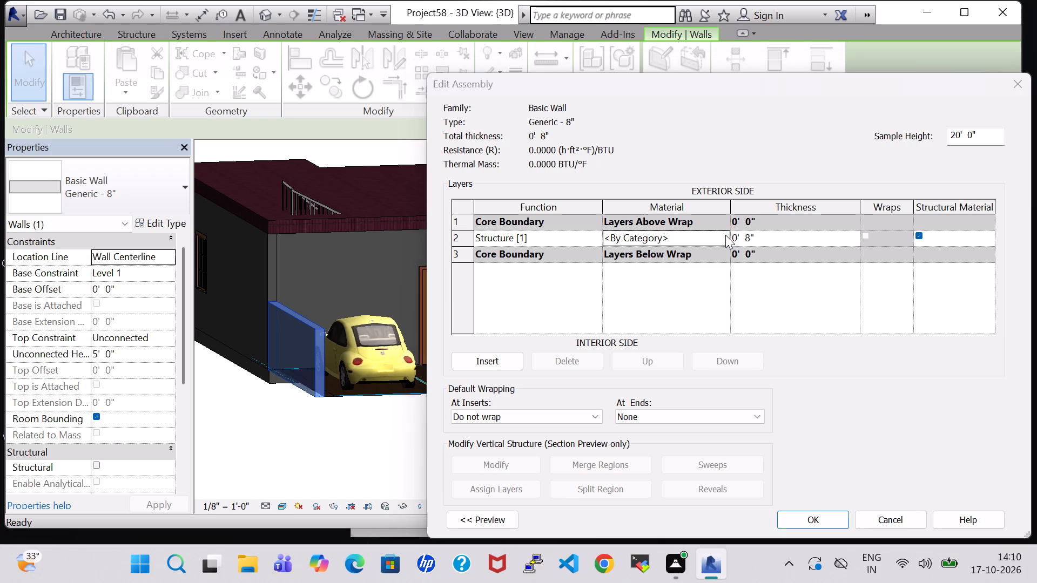
left_click(234, 268)
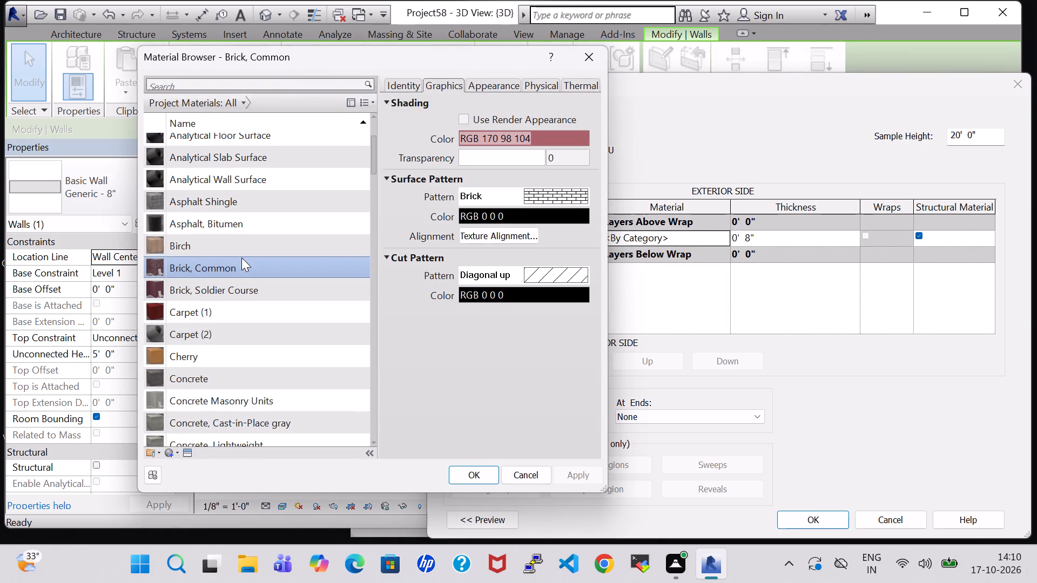
left_click(241, 245)
left_click(475, 471)
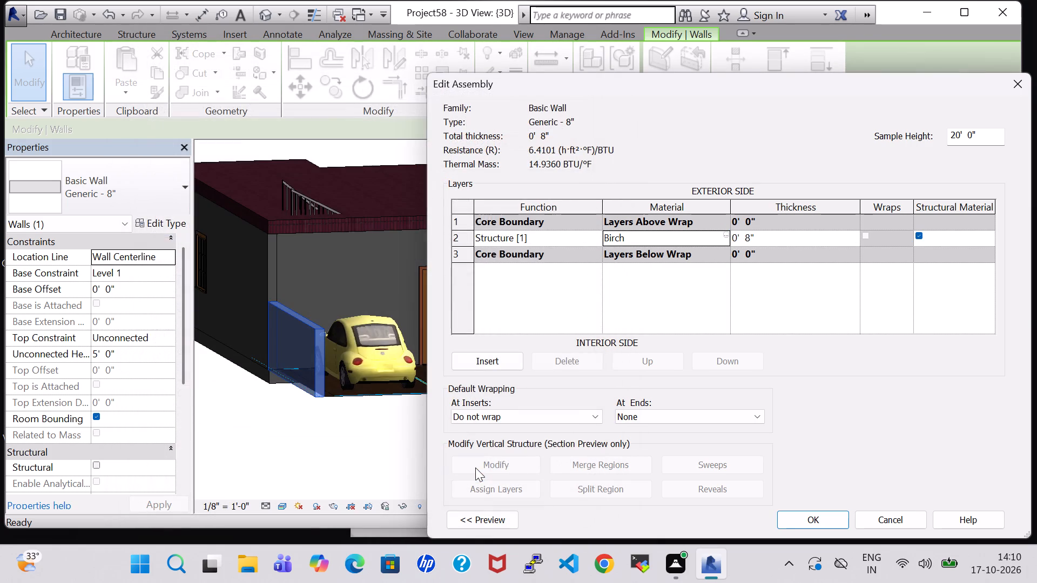
left_click(807, 518)
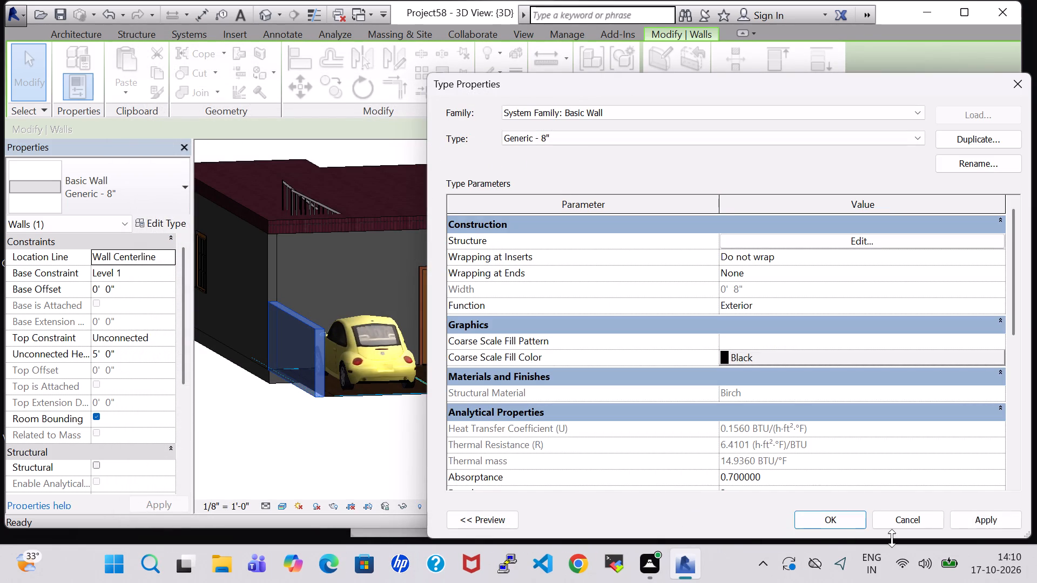
left_click(856, 527)
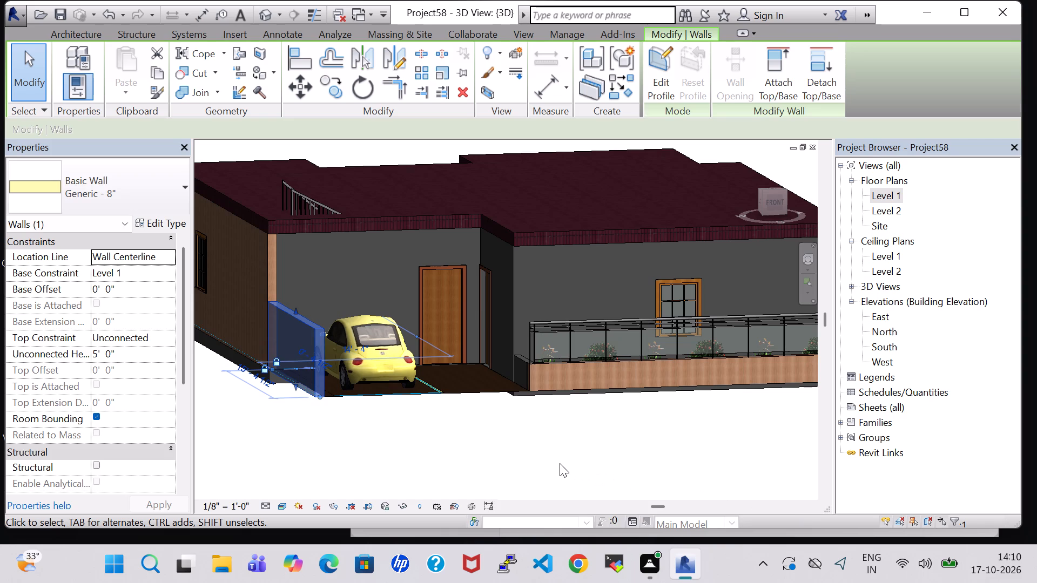
left_click(560, 463)
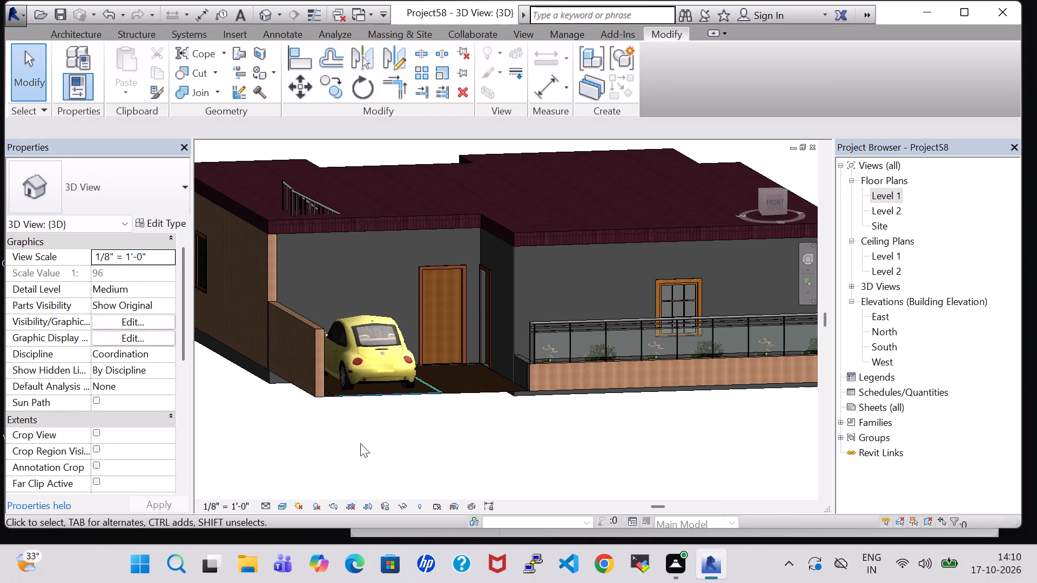
Duplicate the Generic - 8" wall type for the full-height exterior wall with windows beside the lawn, keeping the suggested name.
middle_click_drag(481, 465, 376, 435, "shift")
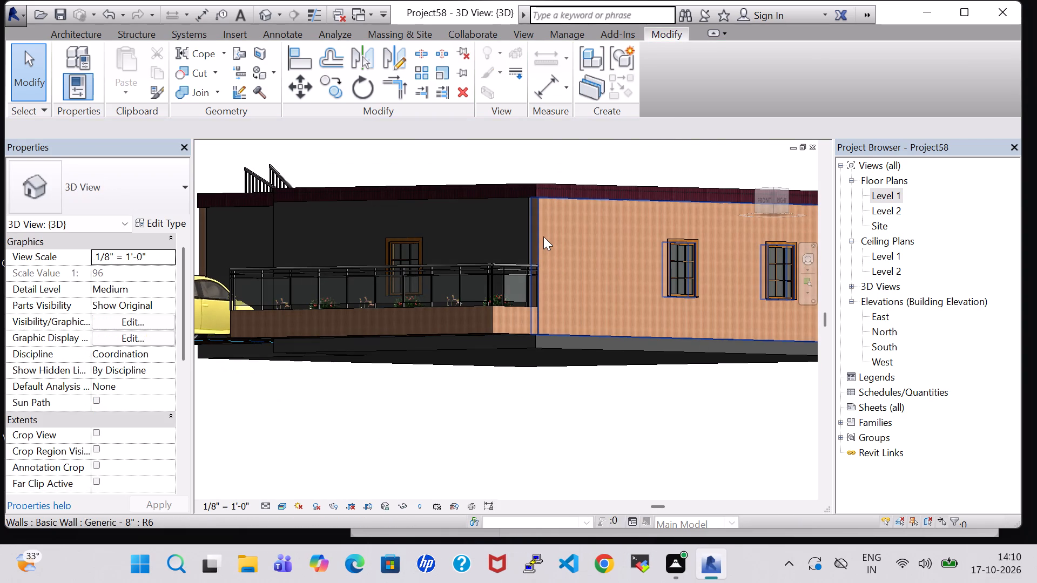
left_click(543, 236)
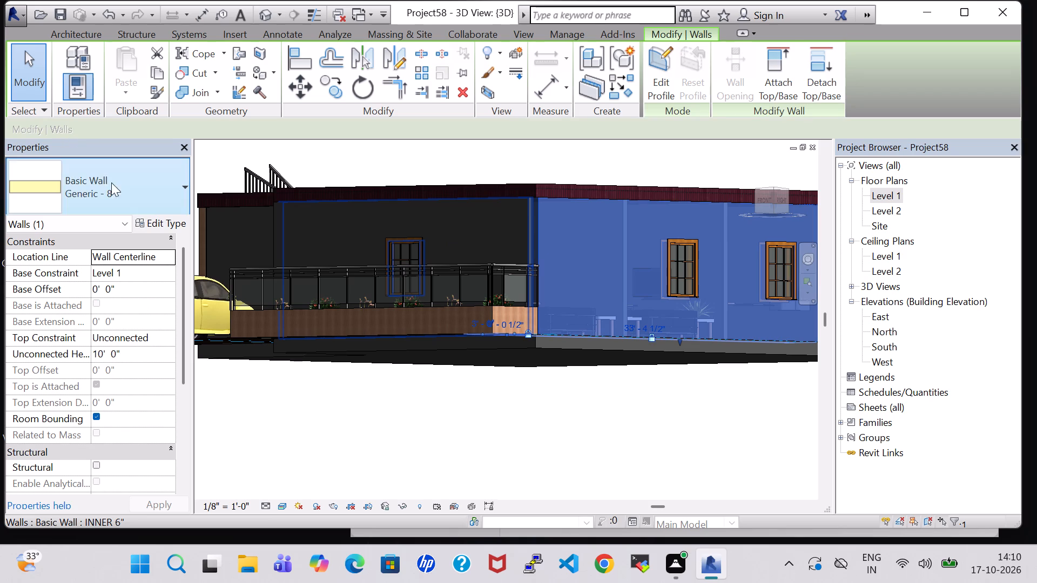
left_click(159, 220)
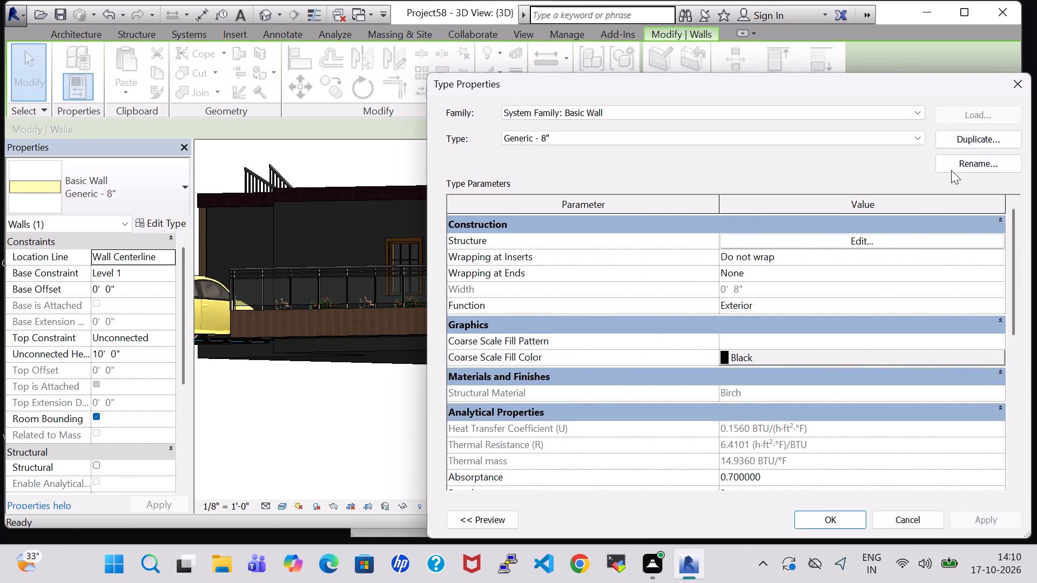
left_click(967, 137)
left_click(750, 344)
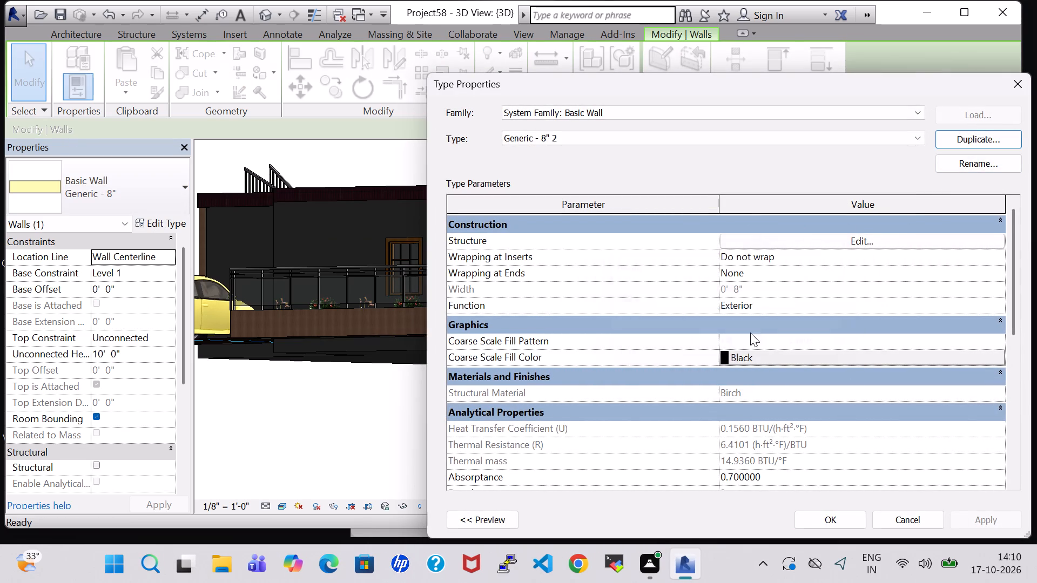
Set the structure layer material of the duplicated 8" wall type to Brick, Common.
left_click(854, 238)
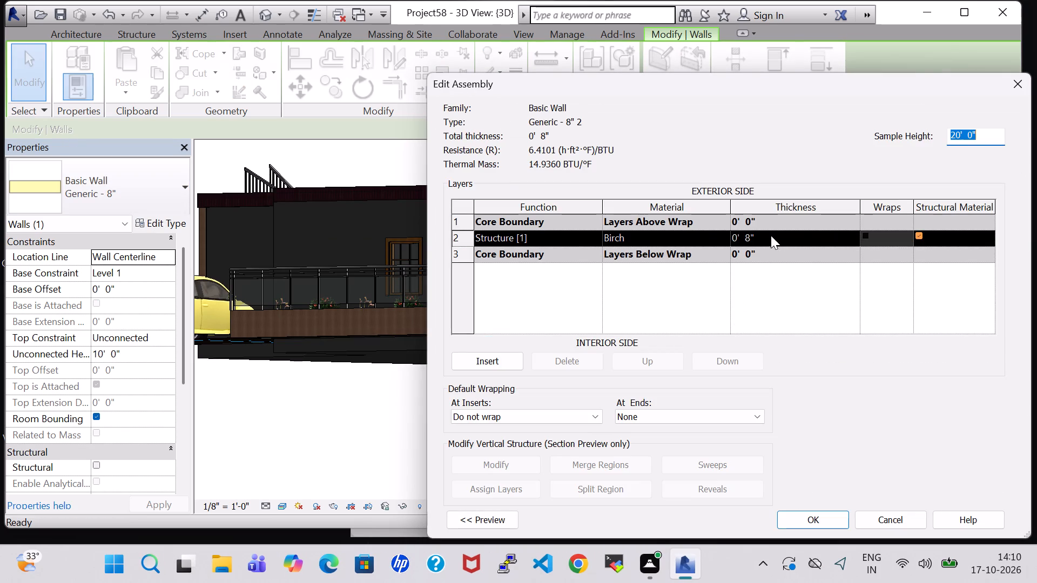
left_click(717, 235)
left_click(726, 234)
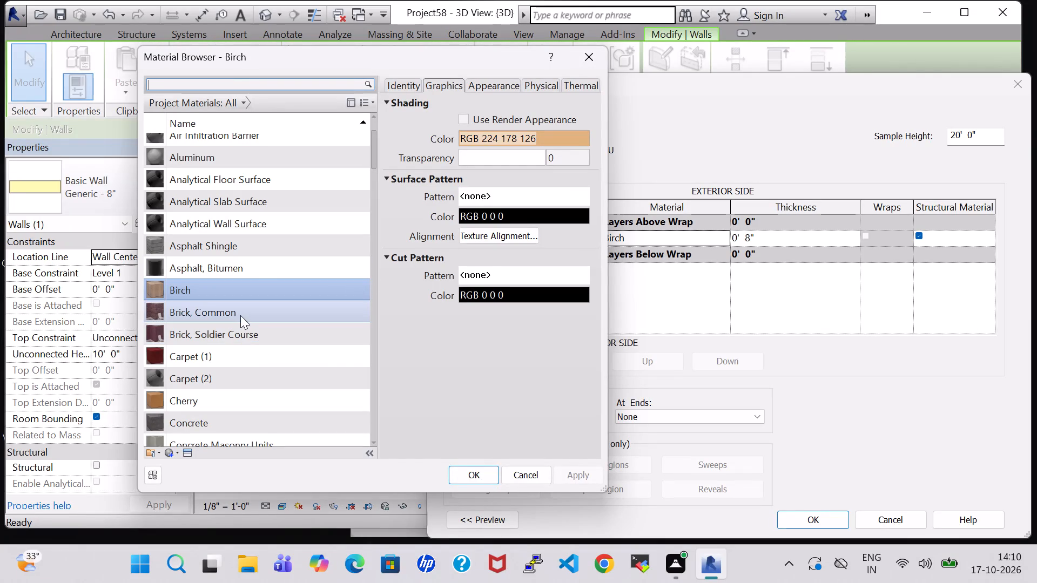
left_click(240, 315)
left_click(485, 467)
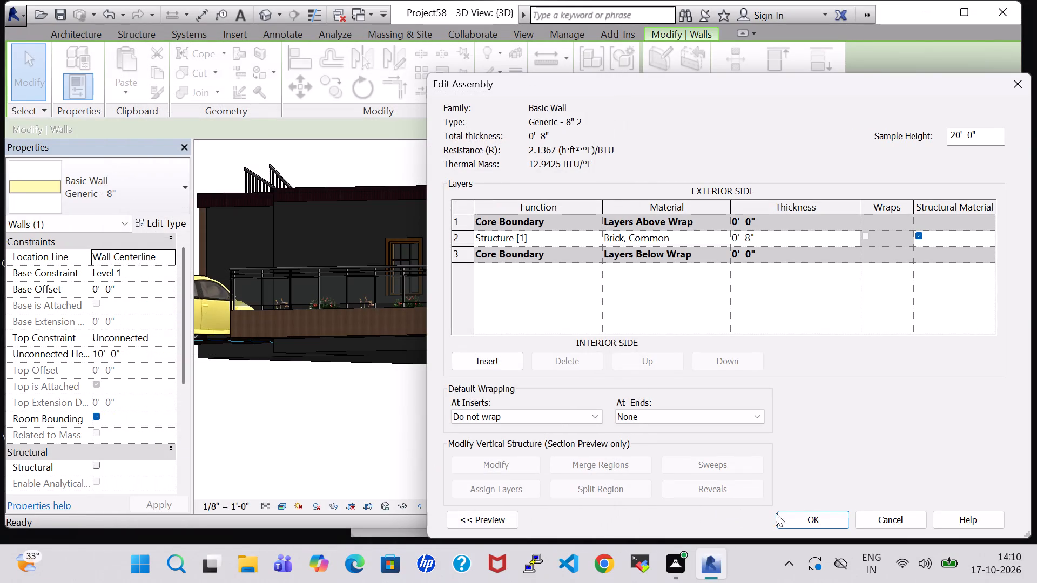
left_click(811, 519)
left_click(850, 518)
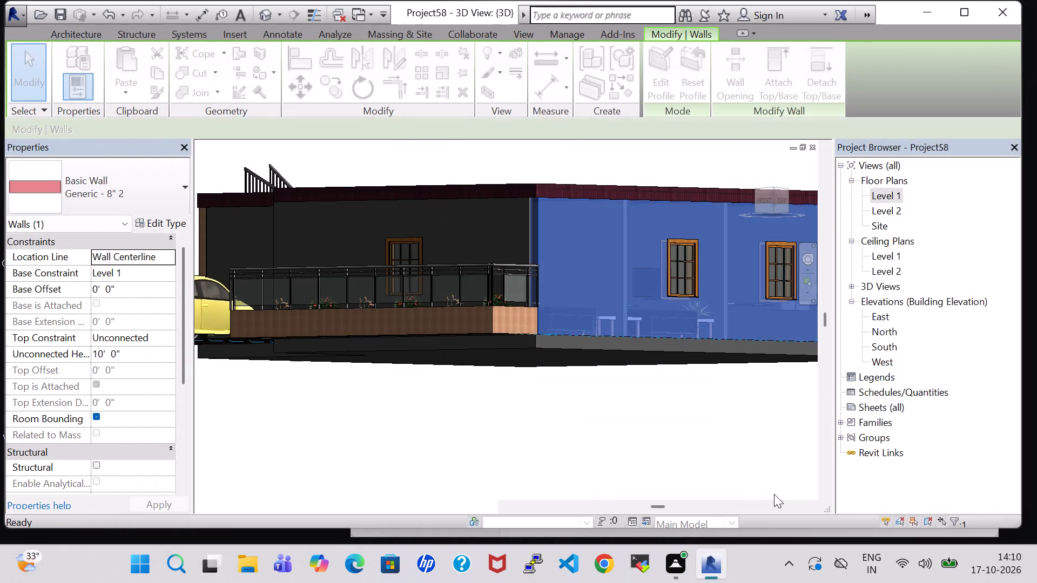
left_click(618, 425)
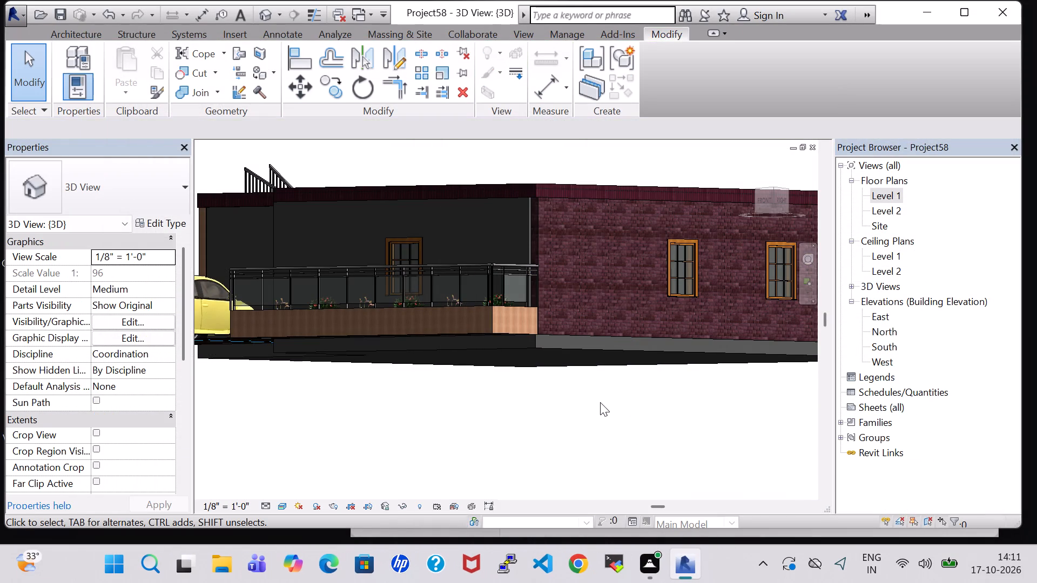
Assign the Brick, Common material to the structure layer of the INNER 6" wall type, picking the wall behind the low boundary wall.
middle_click_drag(600, 402, 627, 474, "shift")
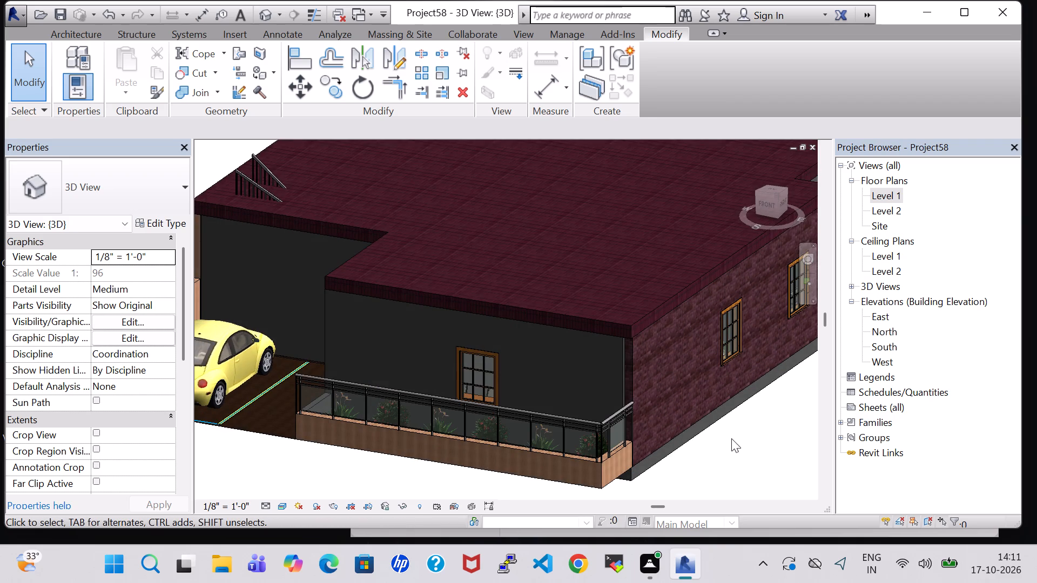
middle_click_drag(731, 438, 683, 439)
middle_click_drag(722, 431, 581, 428, "shift")
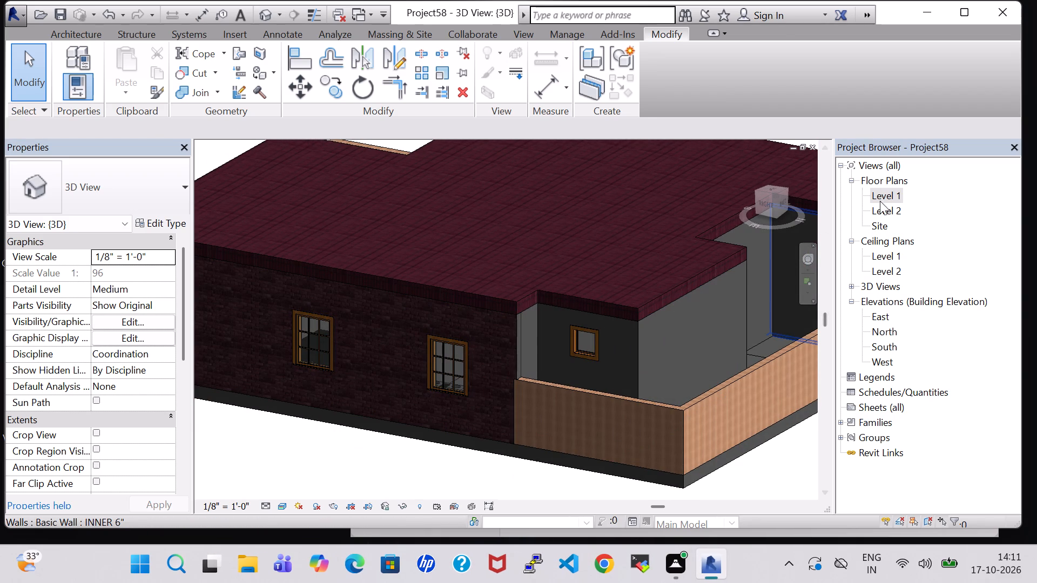
left_click(642, 333)
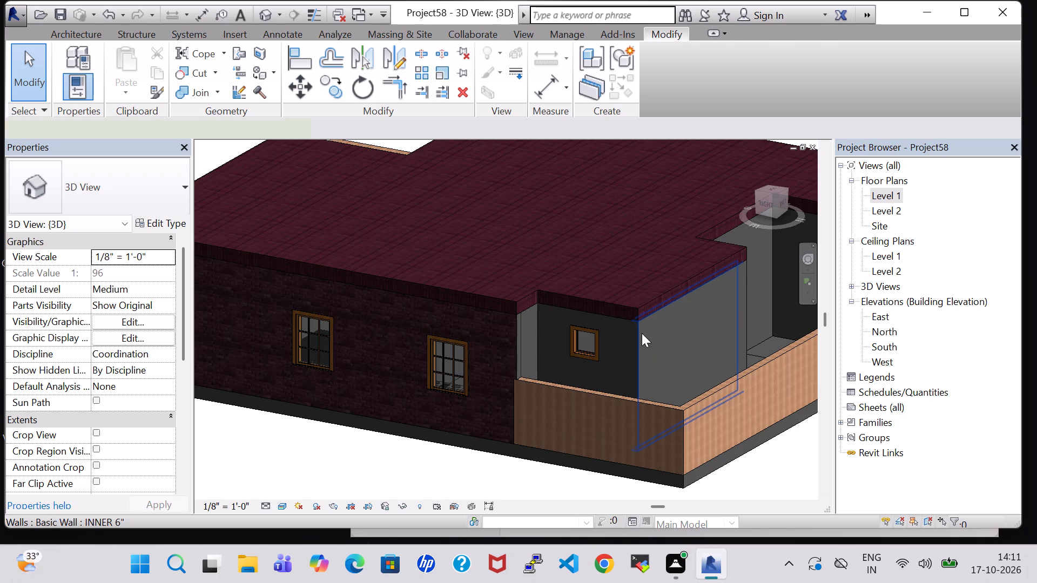
left_click(145, 223)
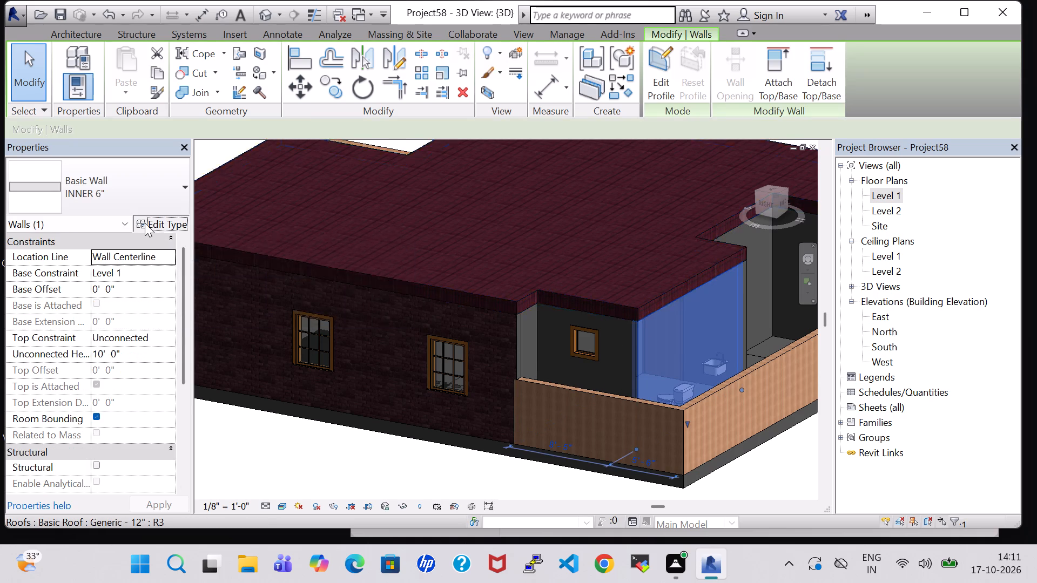
left_click(866, 241)
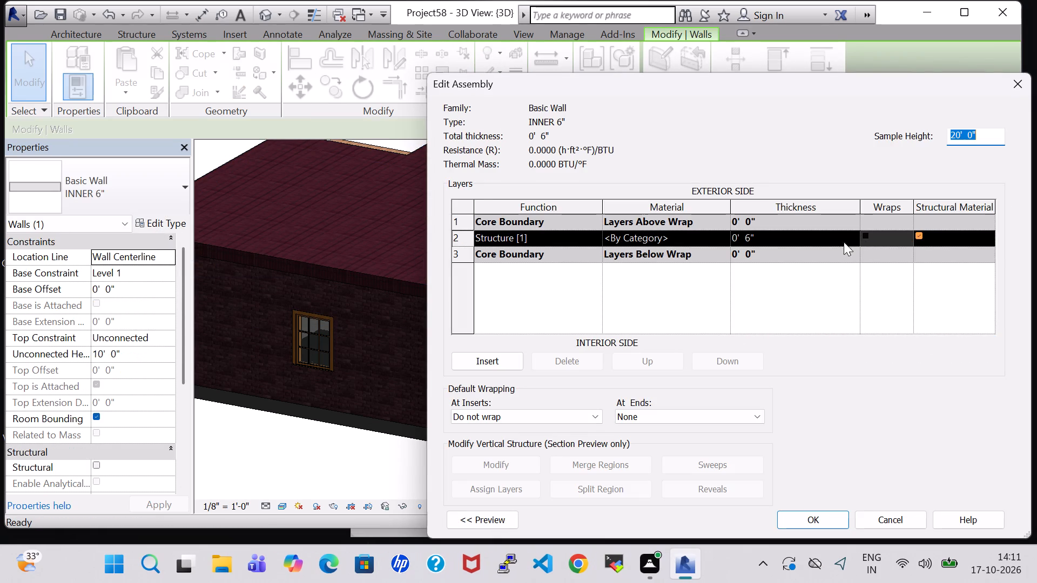
left_click(721, 234)
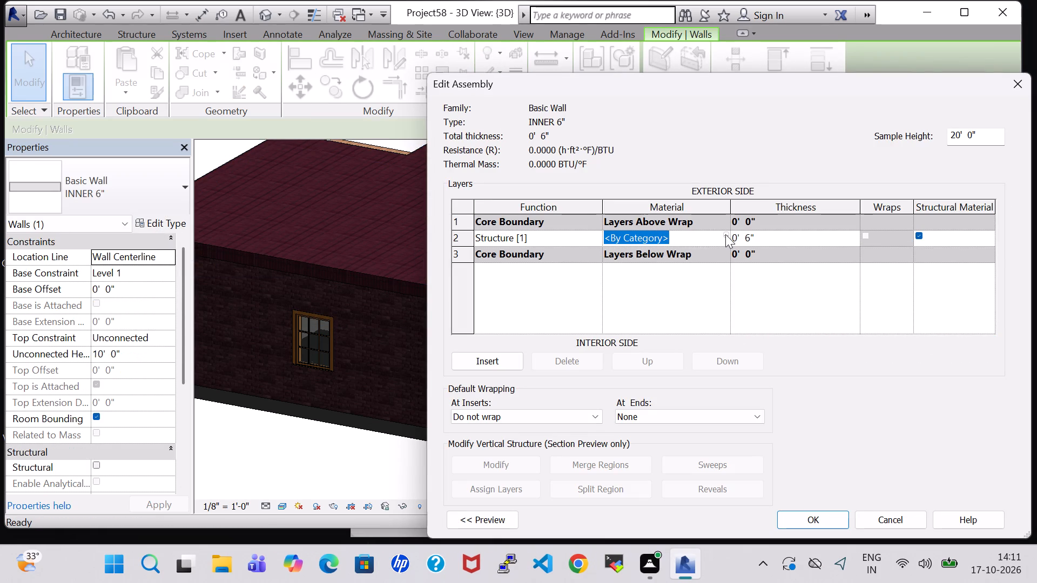
left_click(725, 234)
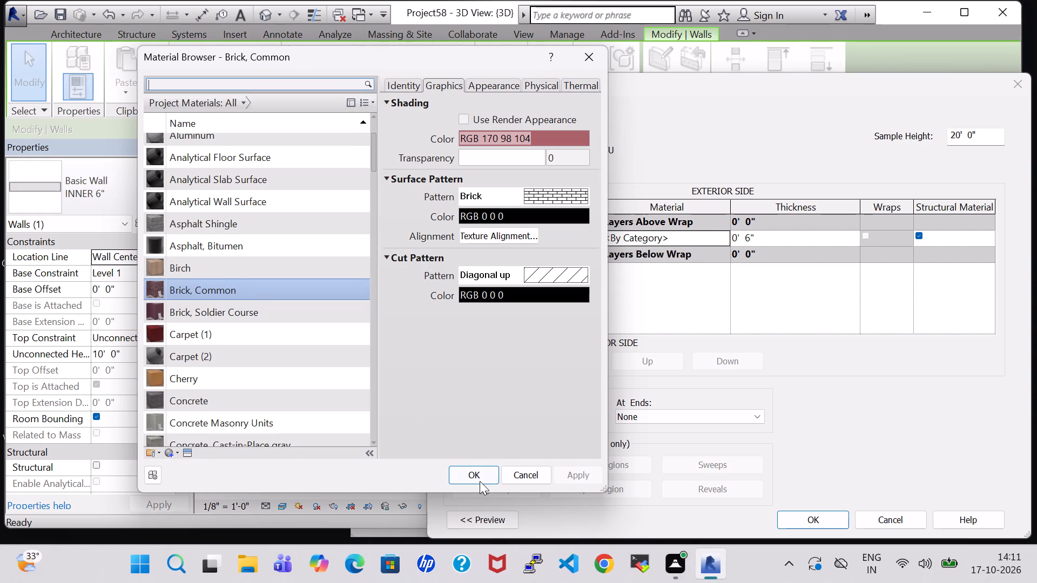
left_click(477, 472)
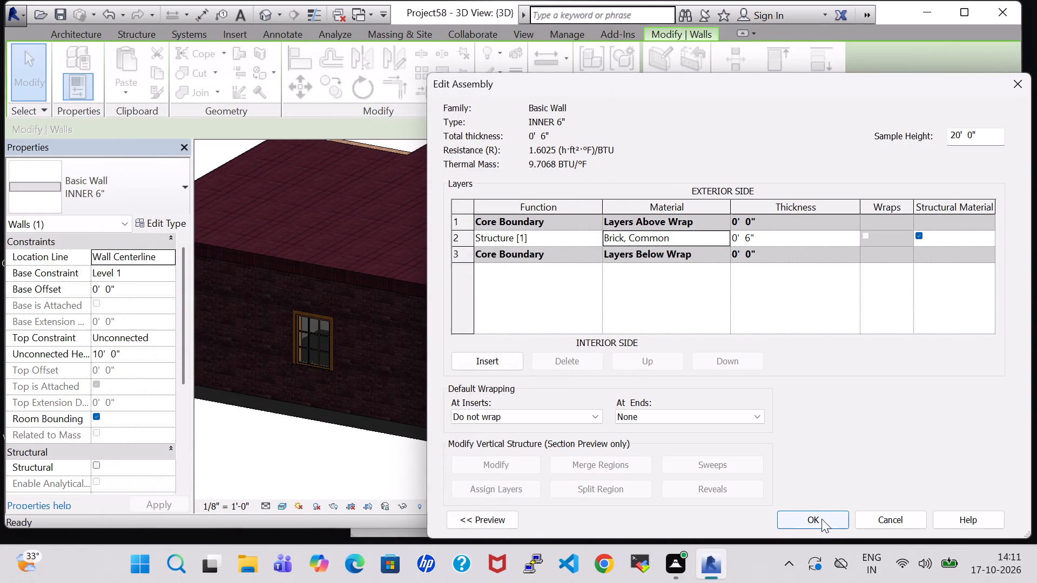
left_click(820, 516)
left_click(857, 515)
left_click(771, 478)
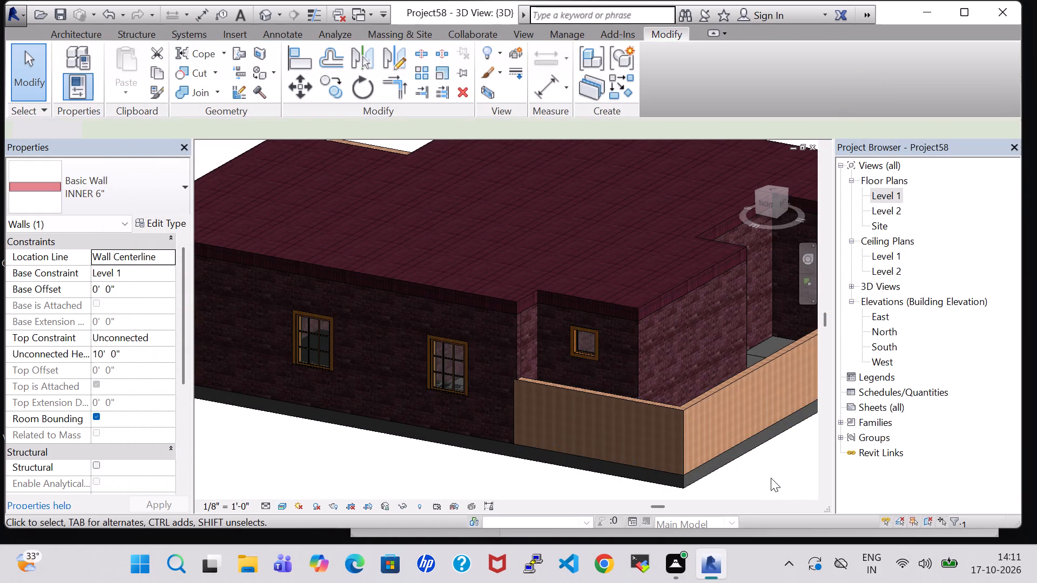
middle_click_drag(786, 436, 706, 425, "shift")
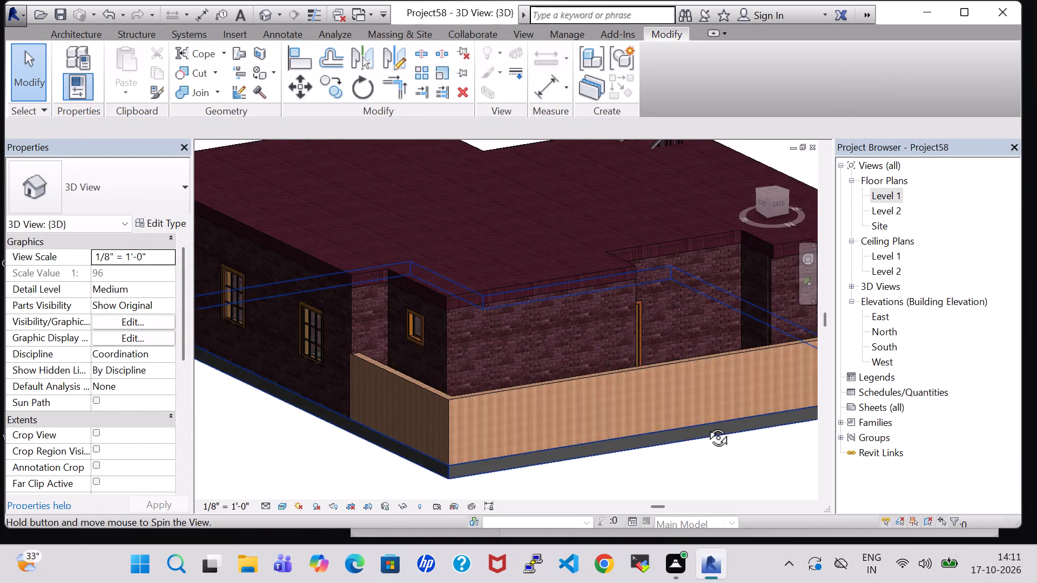
Change the full-height birch side wall with the single window to the Generic - 8" 2 wall type.
middle_click_drag(706, 425, 655, 419, "shift")
middle_click_drag(725, 442, 670, 438, "shift")
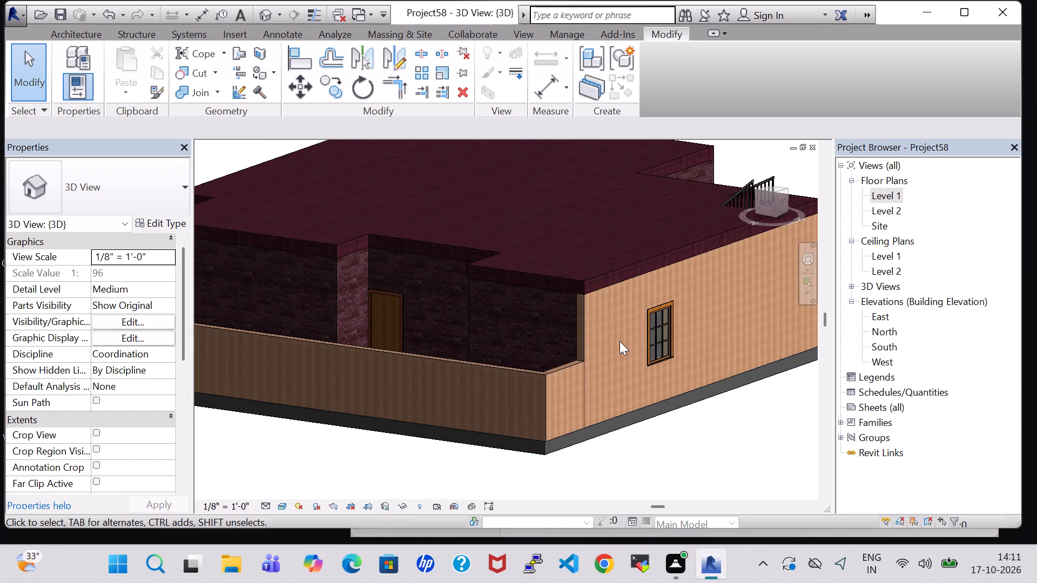
left_click(582, 315)
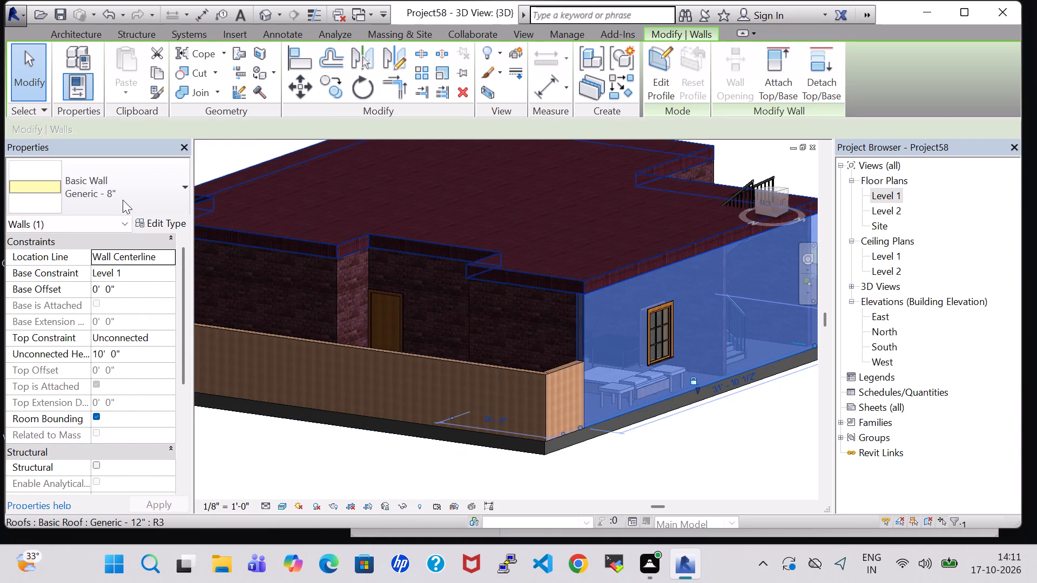
left_click(123, 200)
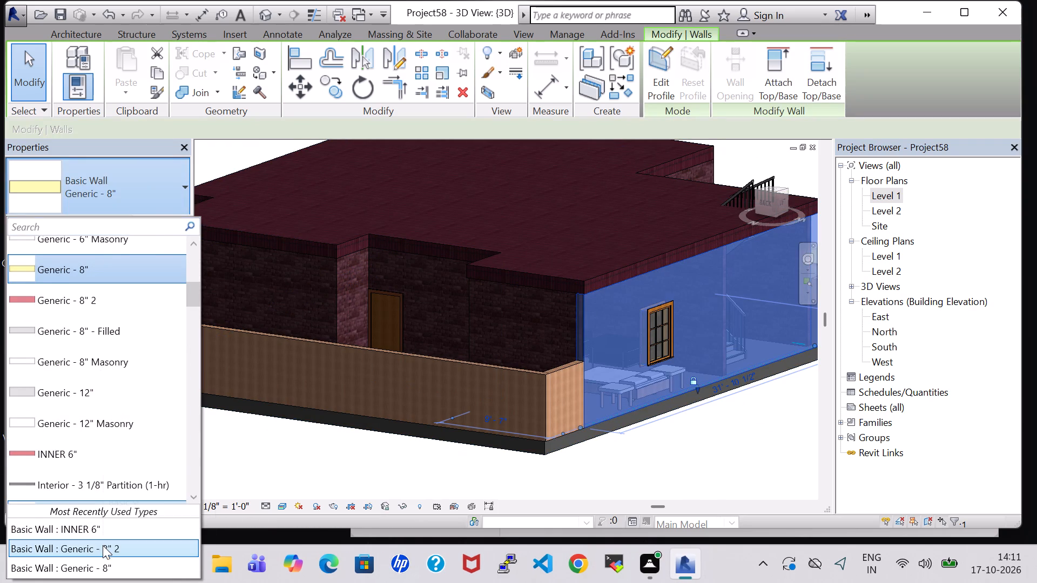
left_click(103, 545)
left_click(701, 424)
Examine the wall finishes around the side and front of the house in 3D.
middle_click_drag(702, 426, 623, 425)
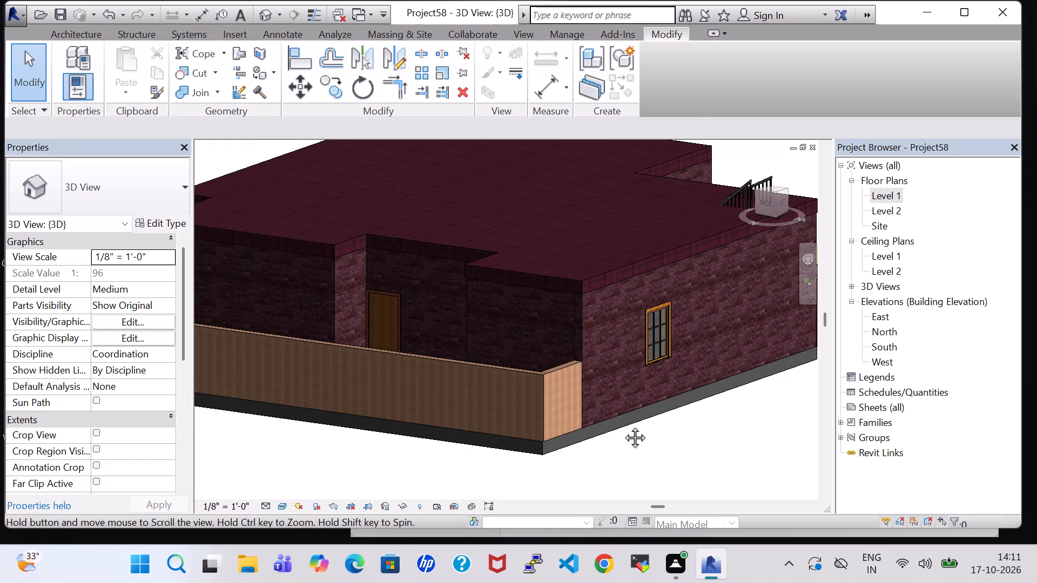
middle_click_drag(623, 425, 582, 436)
middle_click_drag(711, 432, 595, 442)
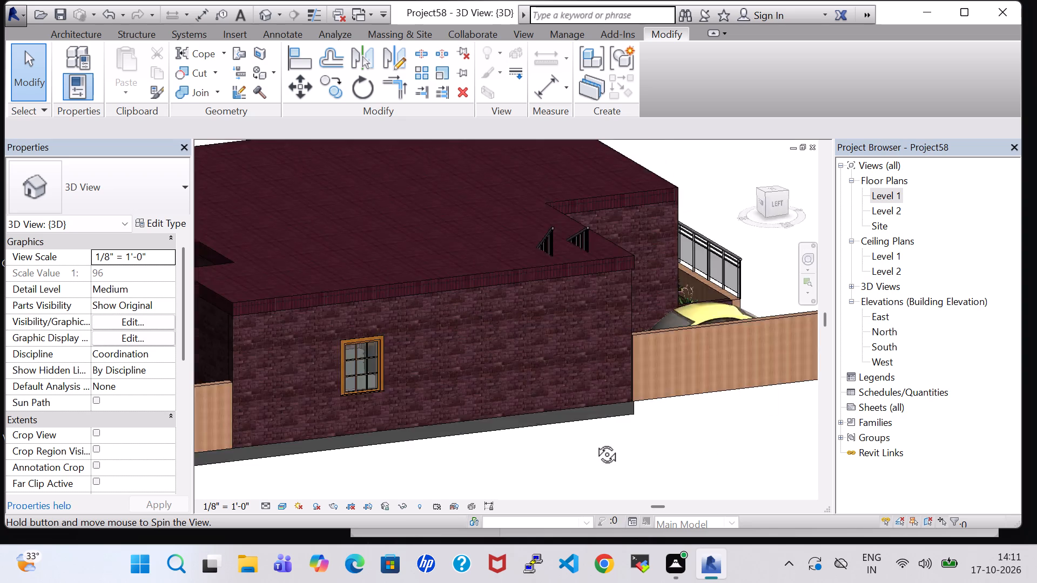
middle_click_drag(595, 442, 550, 442)
scroll(722, 464, "up", 1)
middle_click_drag(722, 464, 608, 456, "shift")
scroll(733, 331, "down", 3)
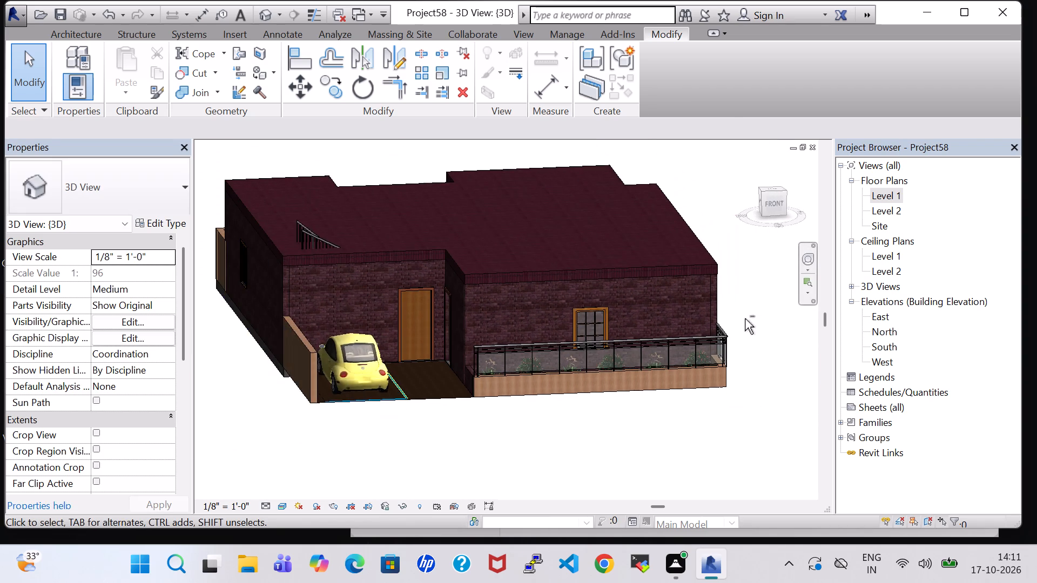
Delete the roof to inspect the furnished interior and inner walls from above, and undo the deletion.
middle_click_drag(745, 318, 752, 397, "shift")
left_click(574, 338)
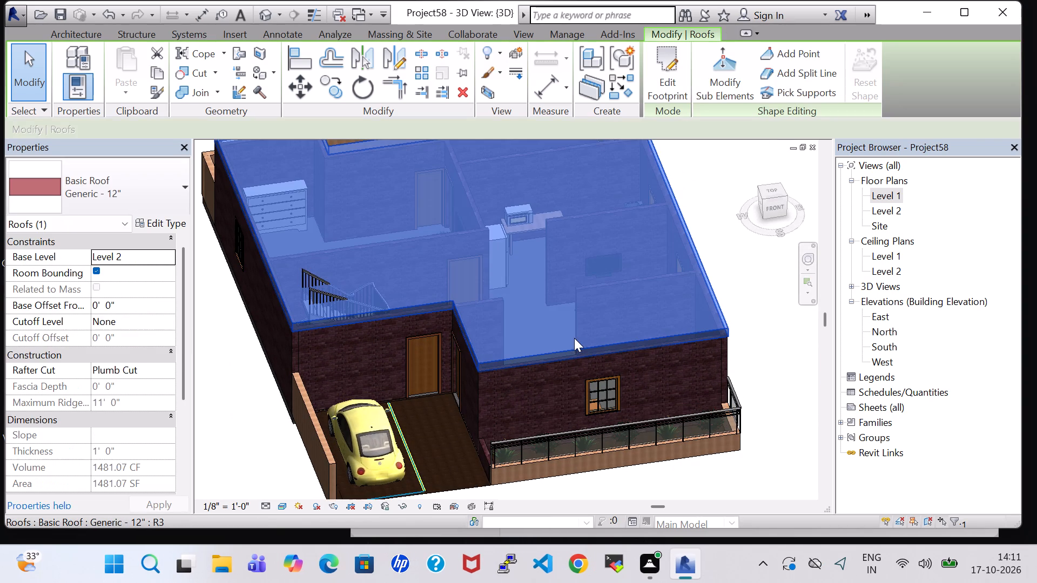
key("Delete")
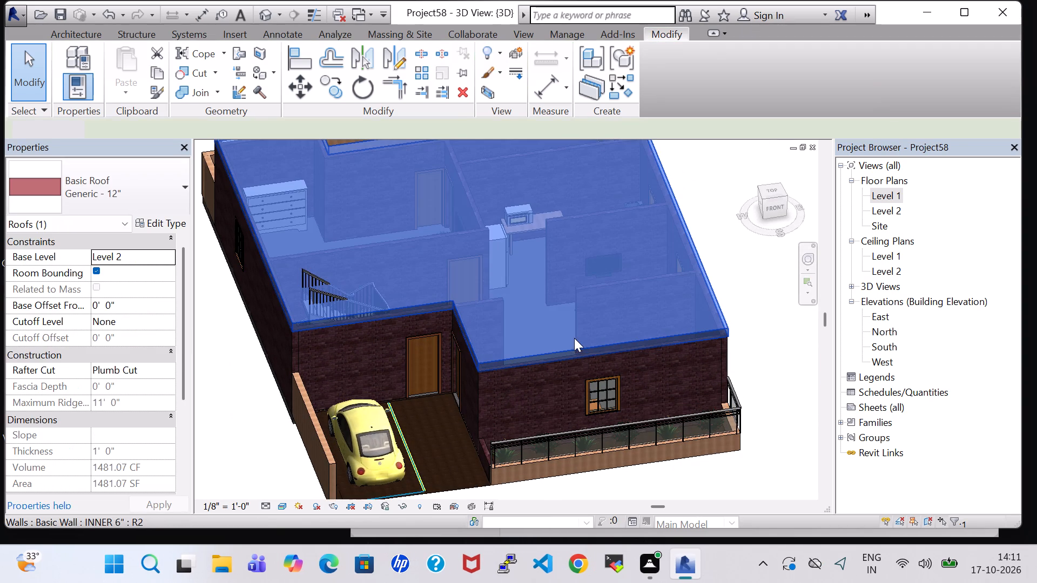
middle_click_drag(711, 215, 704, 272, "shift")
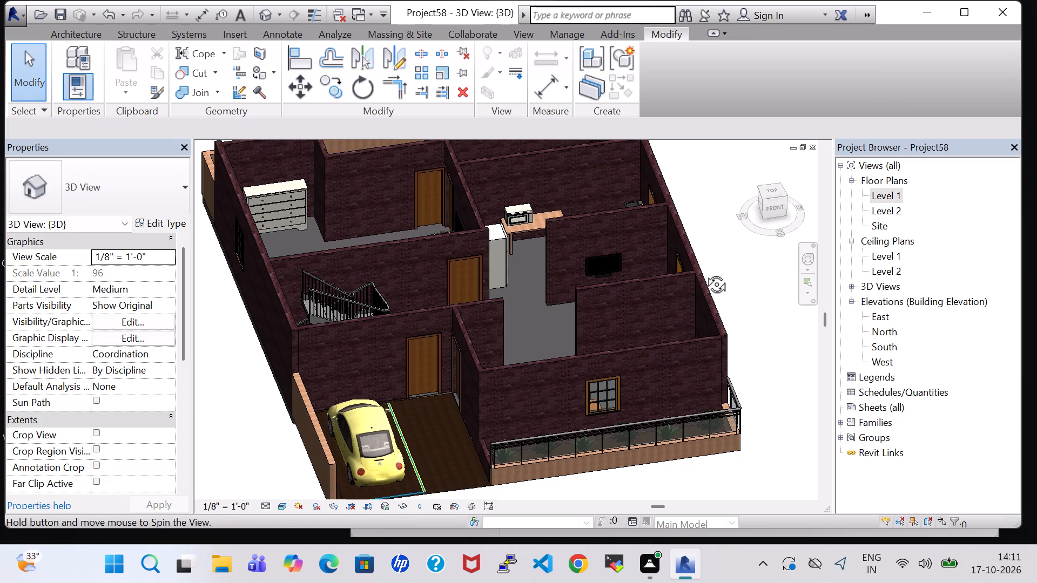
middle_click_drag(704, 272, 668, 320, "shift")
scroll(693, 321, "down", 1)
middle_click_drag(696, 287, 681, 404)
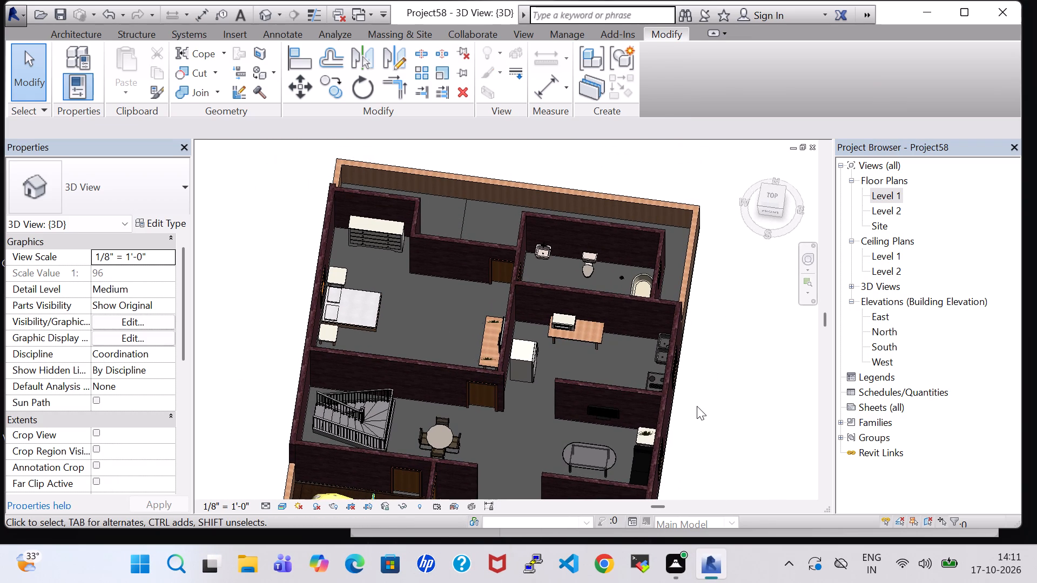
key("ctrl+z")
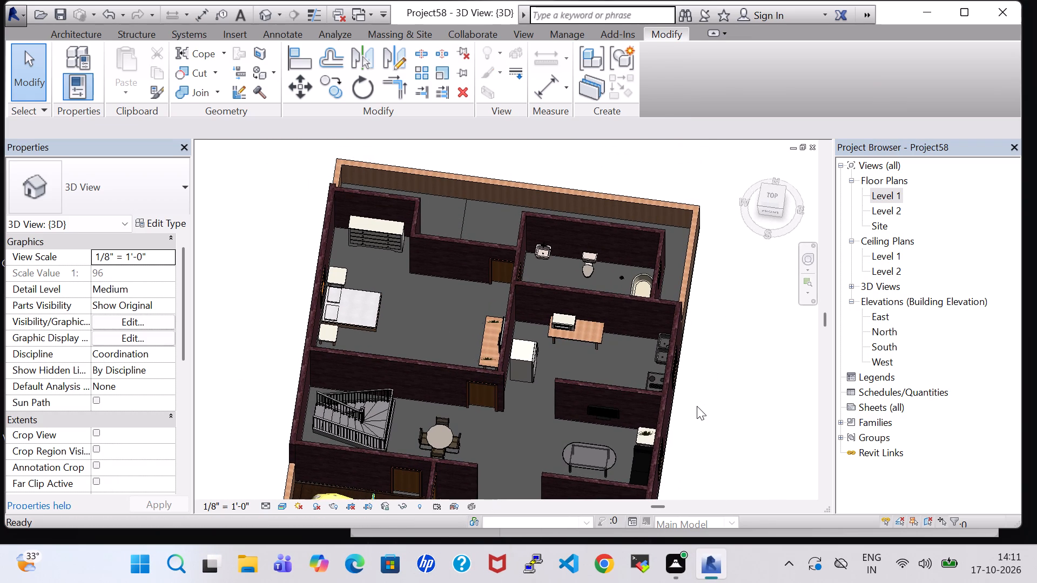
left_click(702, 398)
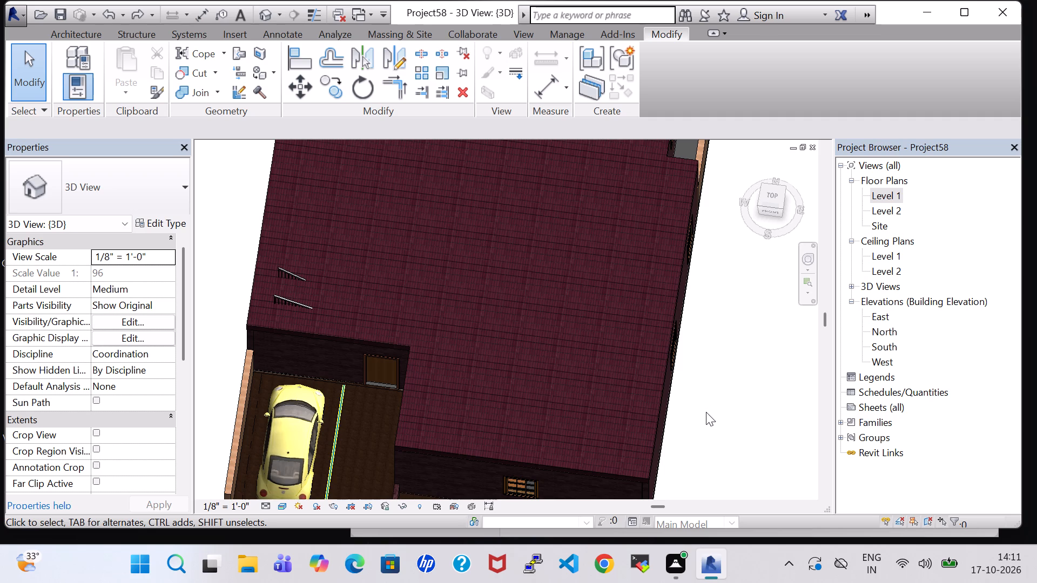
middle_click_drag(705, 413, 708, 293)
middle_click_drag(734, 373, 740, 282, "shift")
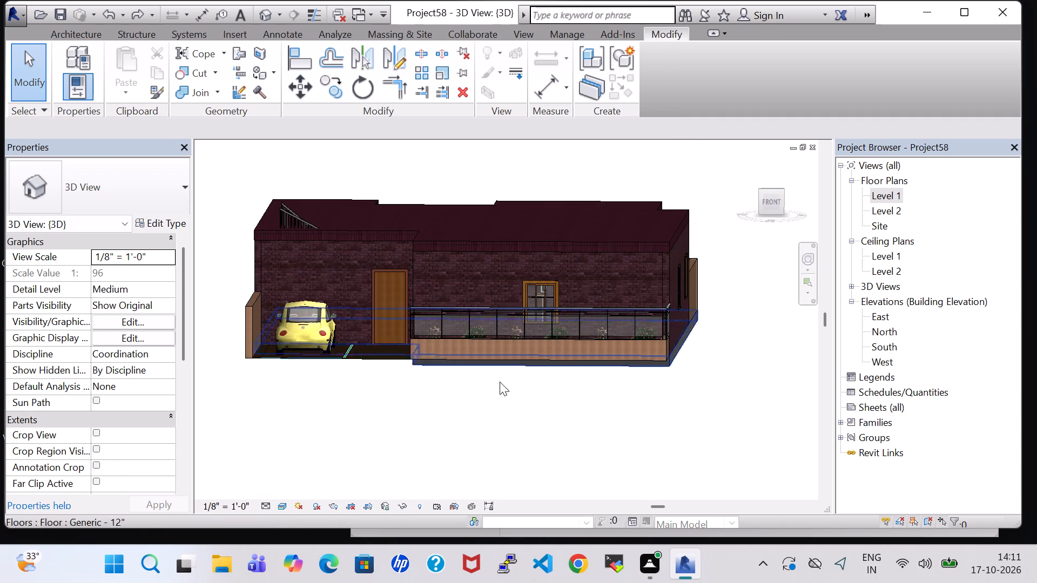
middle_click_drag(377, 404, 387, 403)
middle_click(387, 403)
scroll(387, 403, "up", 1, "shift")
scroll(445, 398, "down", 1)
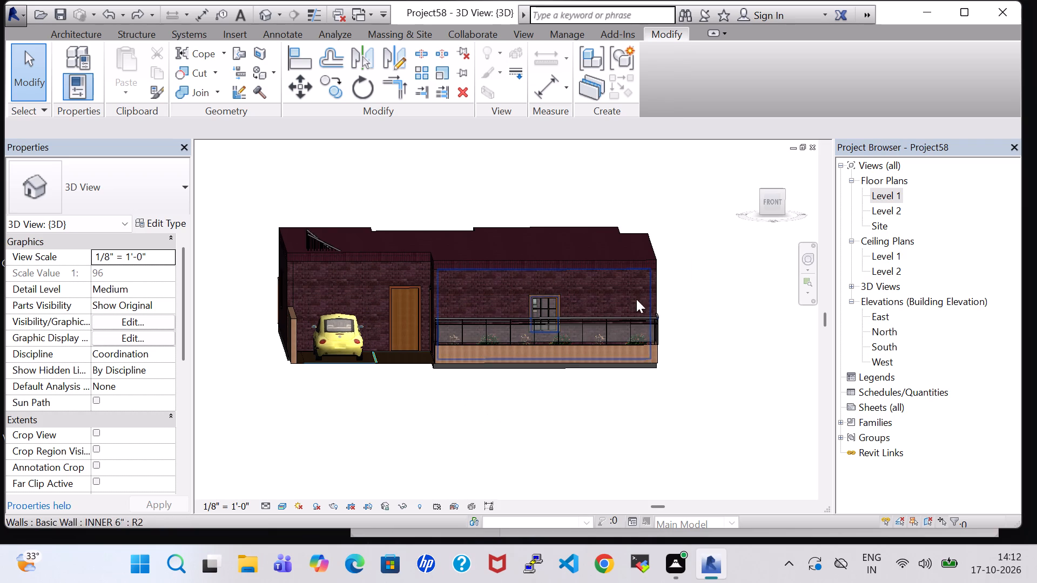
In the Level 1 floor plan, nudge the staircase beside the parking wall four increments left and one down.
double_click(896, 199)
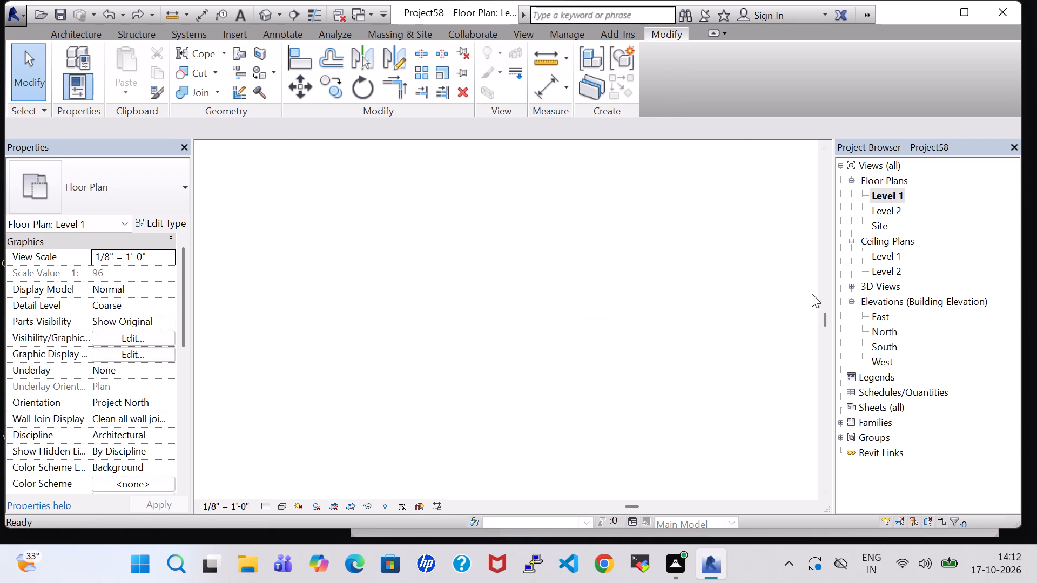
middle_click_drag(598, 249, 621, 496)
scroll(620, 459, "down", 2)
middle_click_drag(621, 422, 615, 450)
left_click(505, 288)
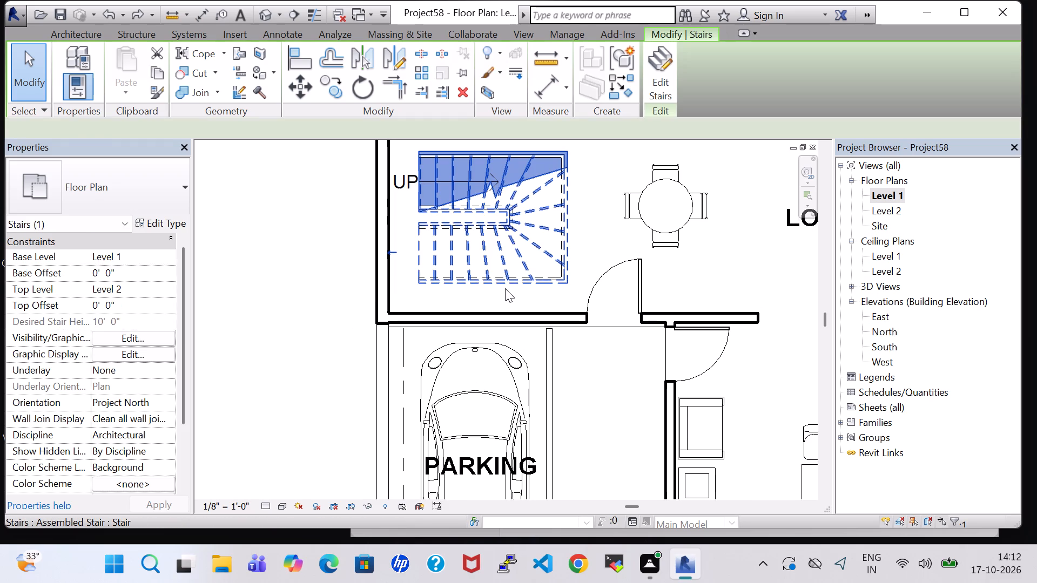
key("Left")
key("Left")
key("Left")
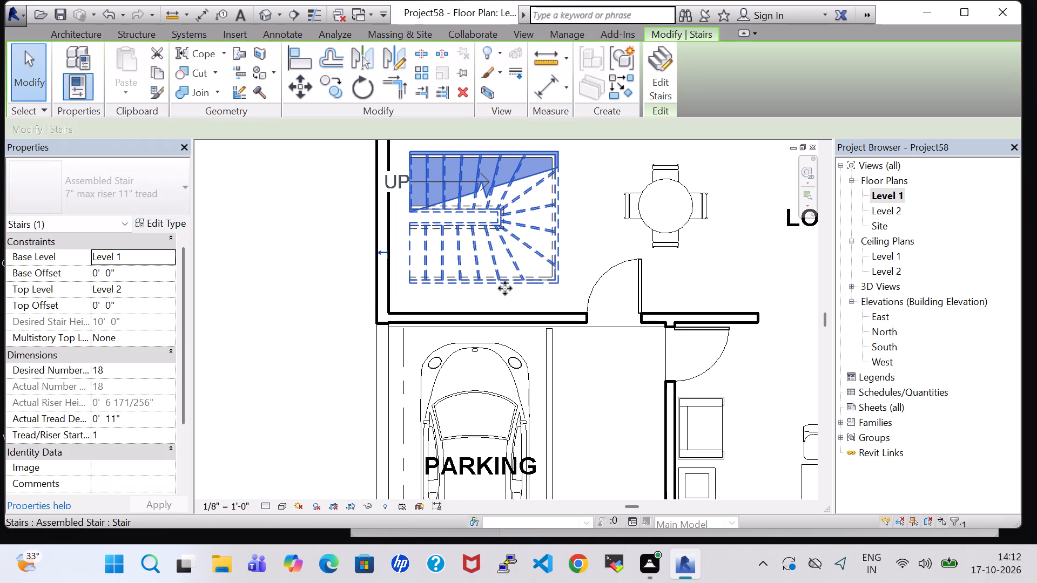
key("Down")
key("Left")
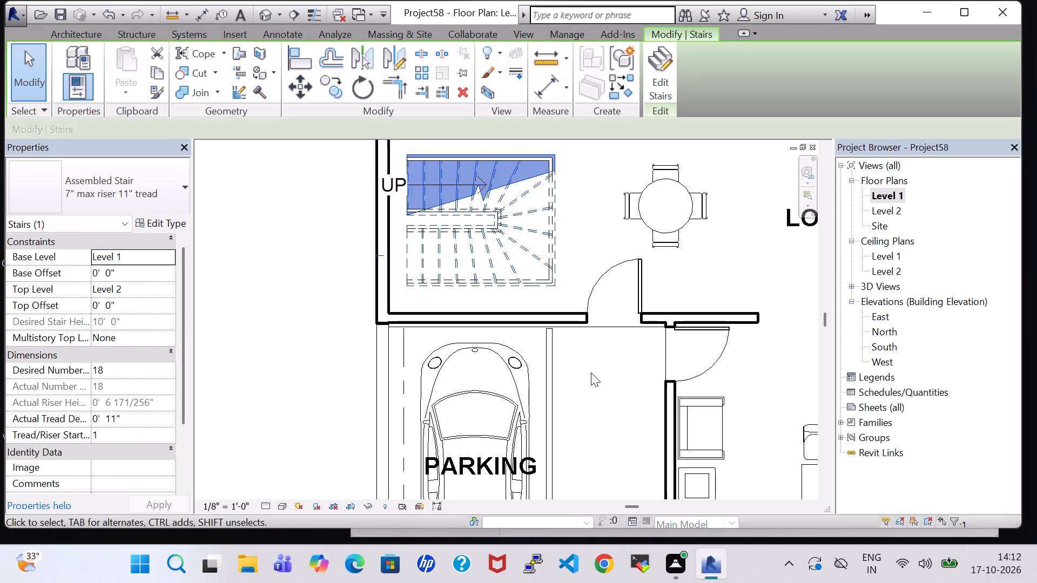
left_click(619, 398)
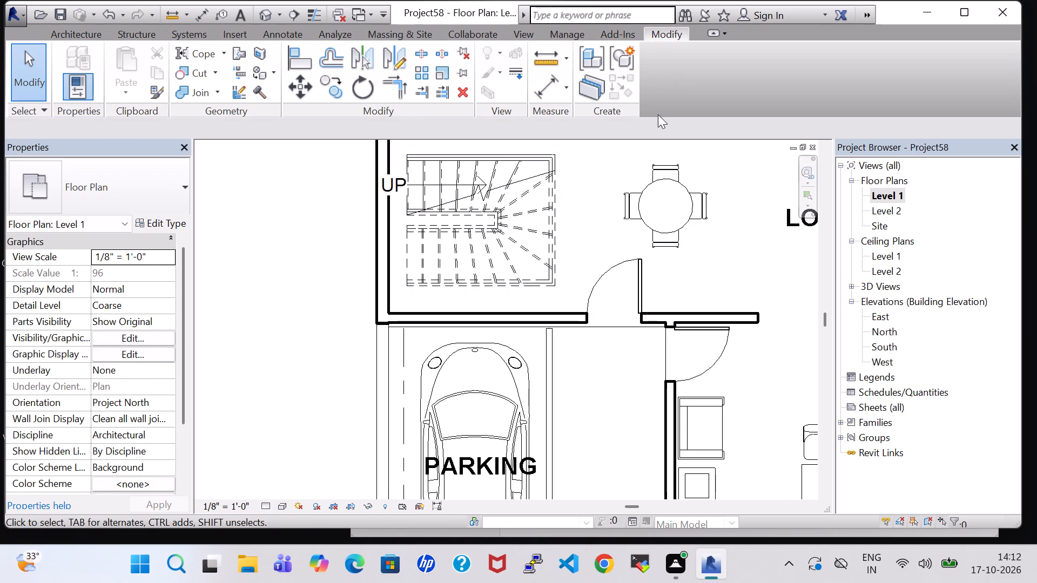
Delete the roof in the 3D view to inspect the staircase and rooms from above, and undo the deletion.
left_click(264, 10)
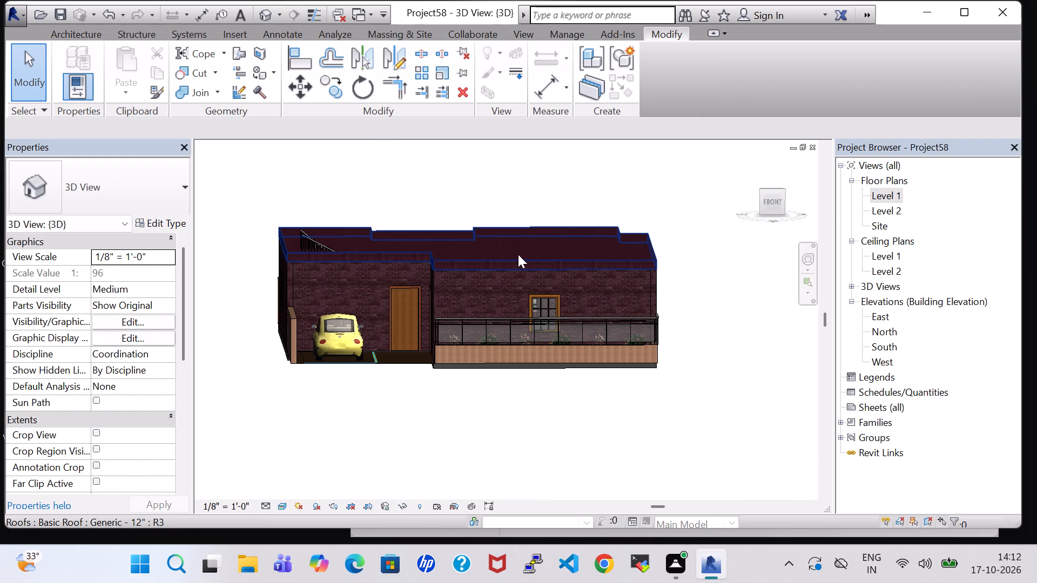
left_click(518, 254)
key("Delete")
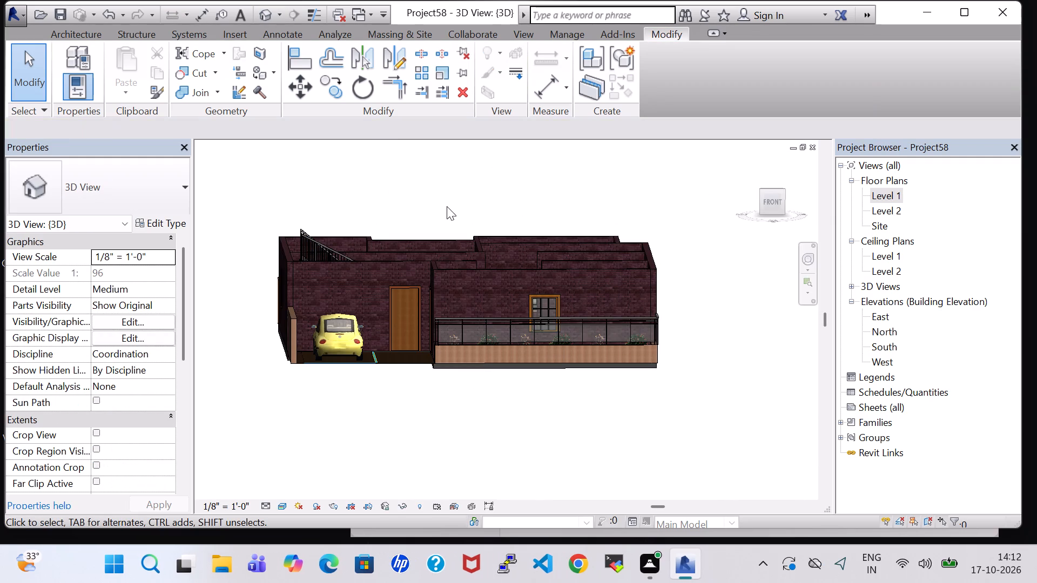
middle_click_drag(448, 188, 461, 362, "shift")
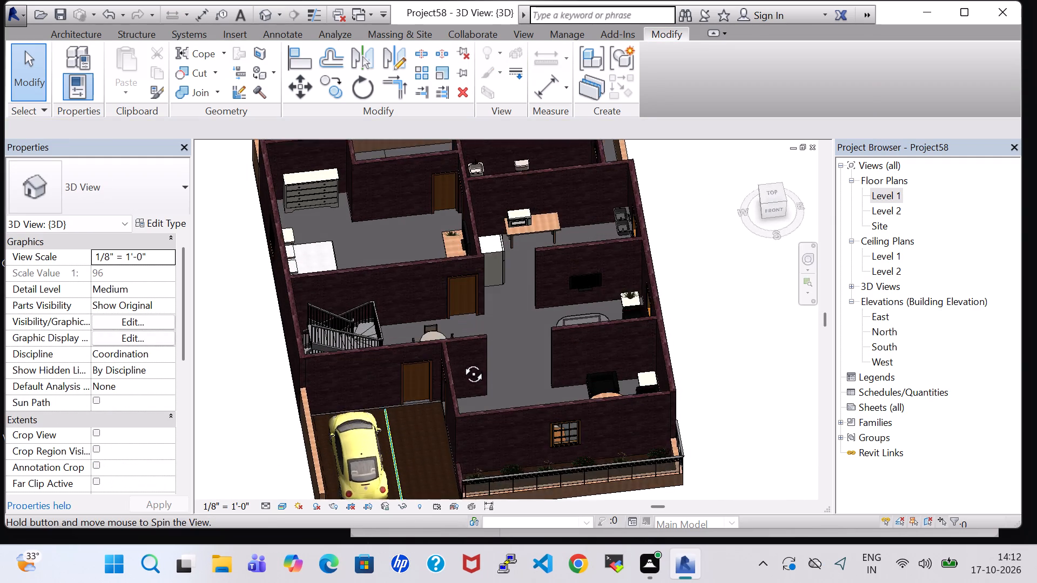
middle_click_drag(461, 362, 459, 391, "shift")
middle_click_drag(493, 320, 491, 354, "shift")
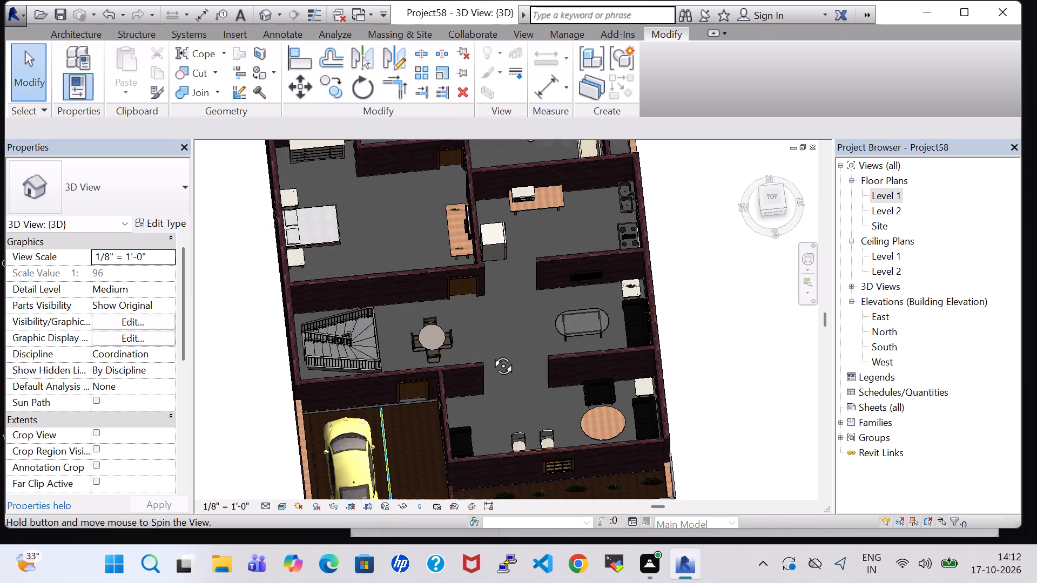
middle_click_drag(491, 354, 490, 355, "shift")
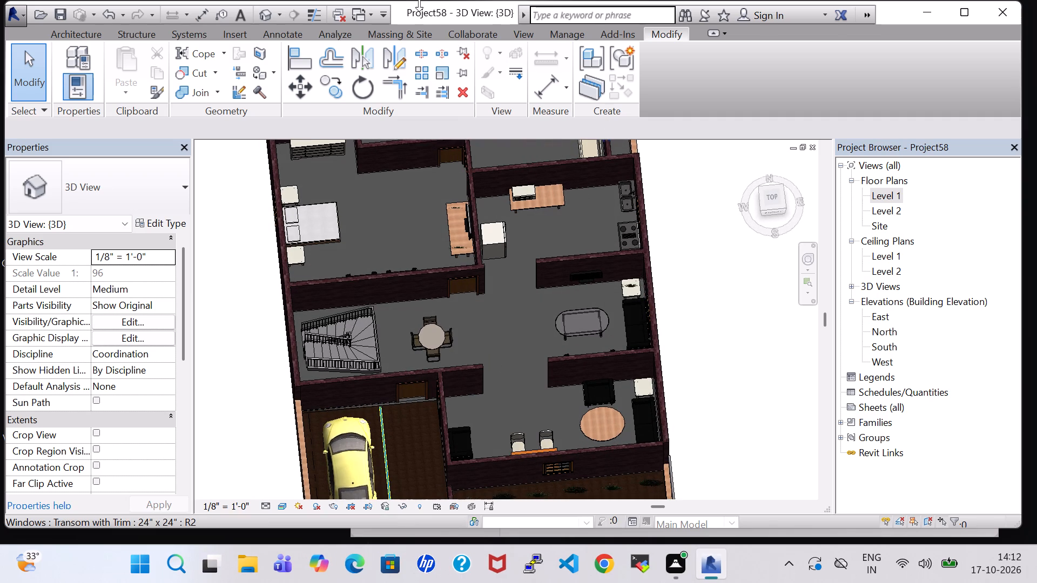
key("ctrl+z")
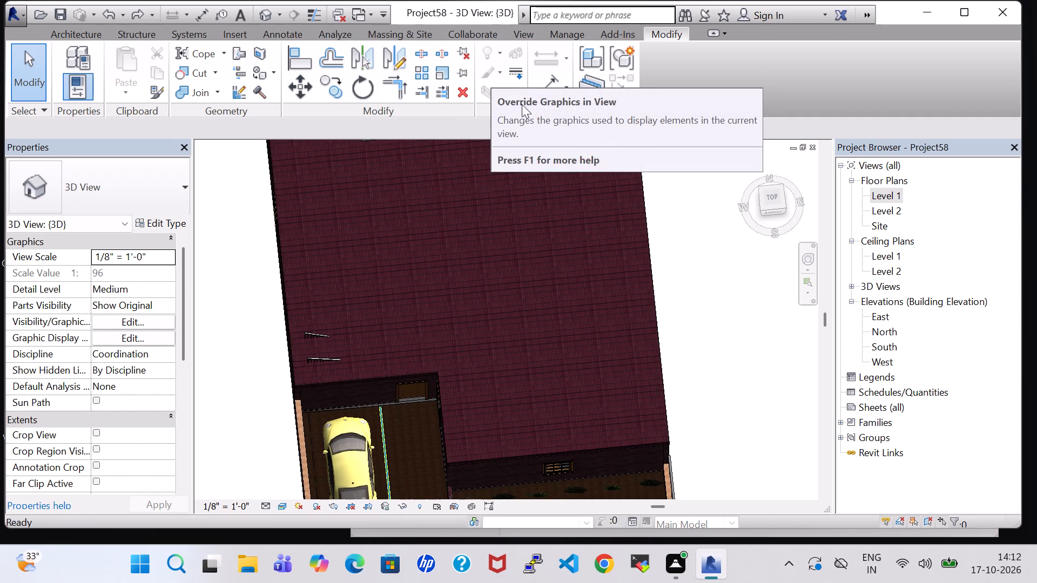
Delete the staircase next to the dining table in the Level 1 floor plan.
double_click(891, 192)
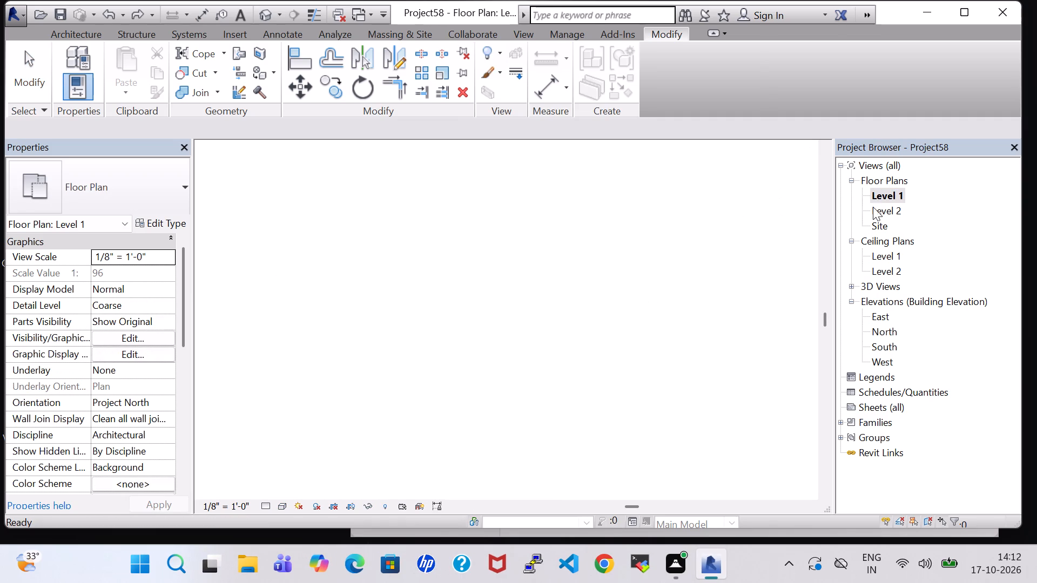
left_click(528, 218)
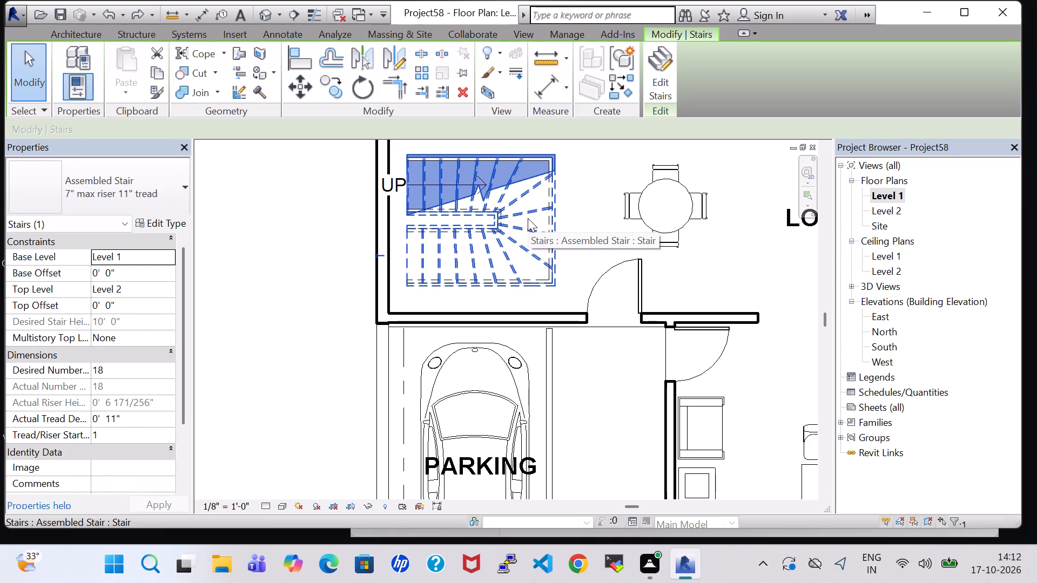
key("space")
key("Delete")
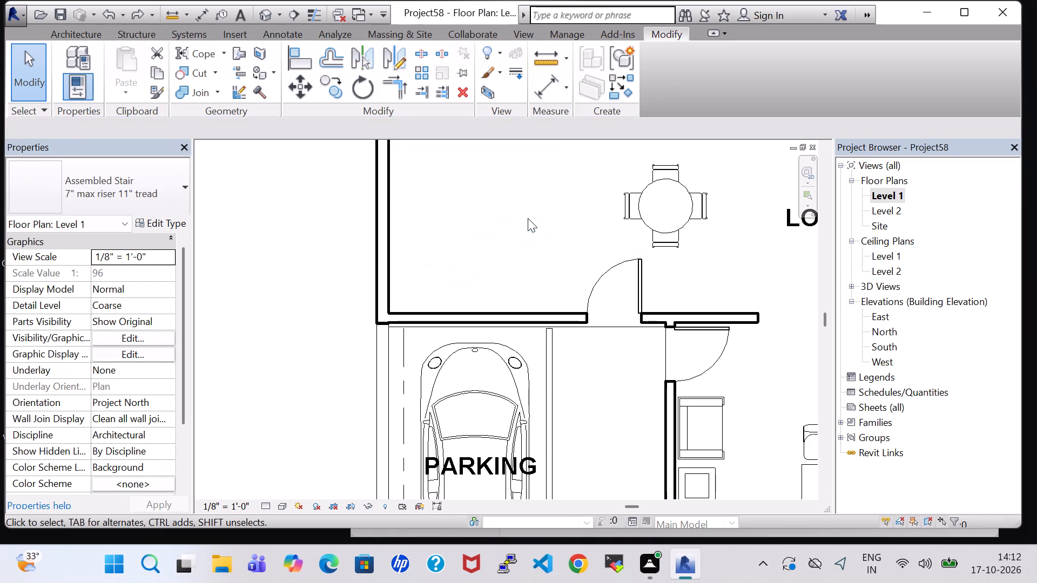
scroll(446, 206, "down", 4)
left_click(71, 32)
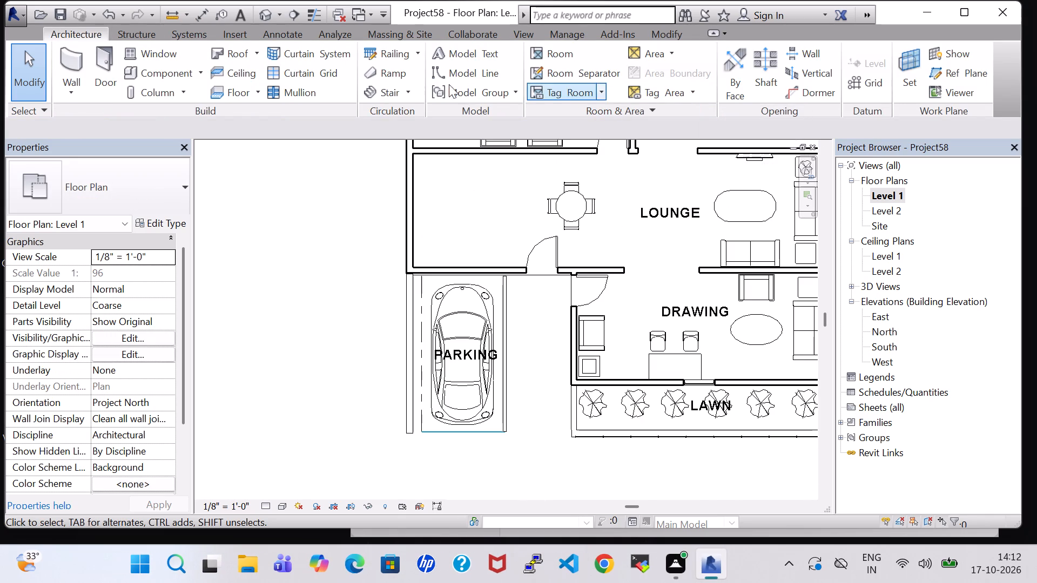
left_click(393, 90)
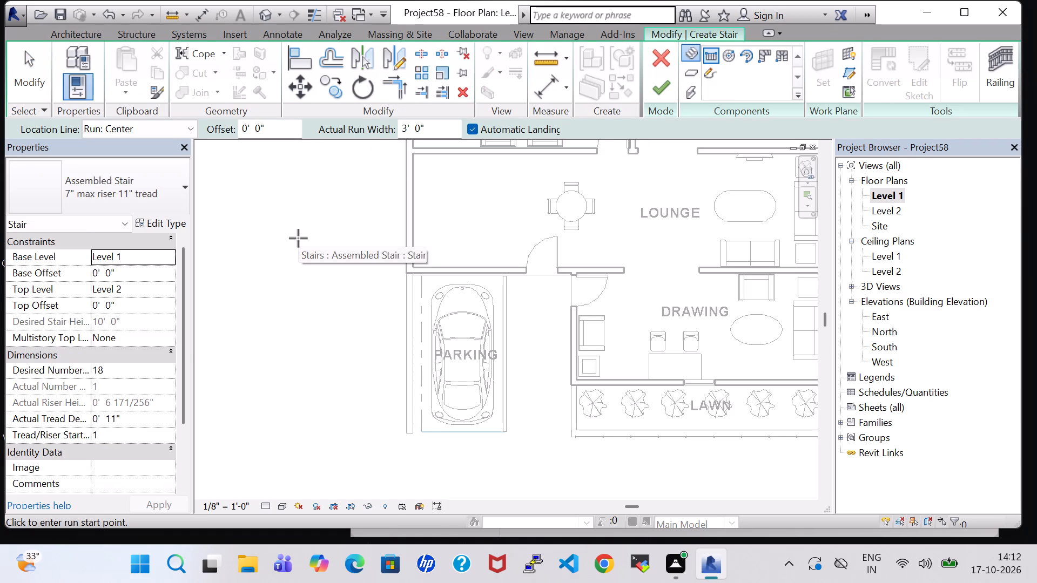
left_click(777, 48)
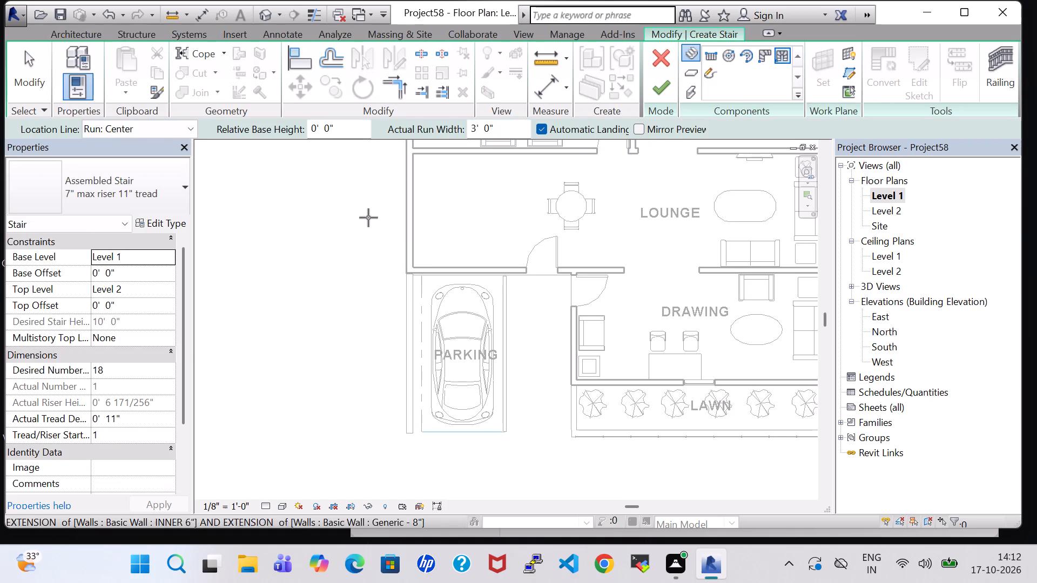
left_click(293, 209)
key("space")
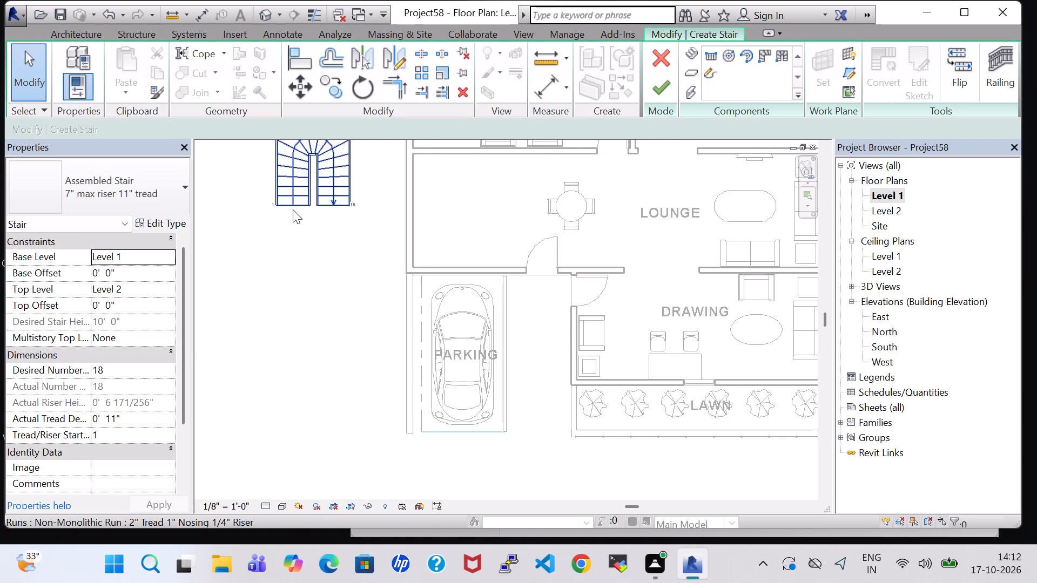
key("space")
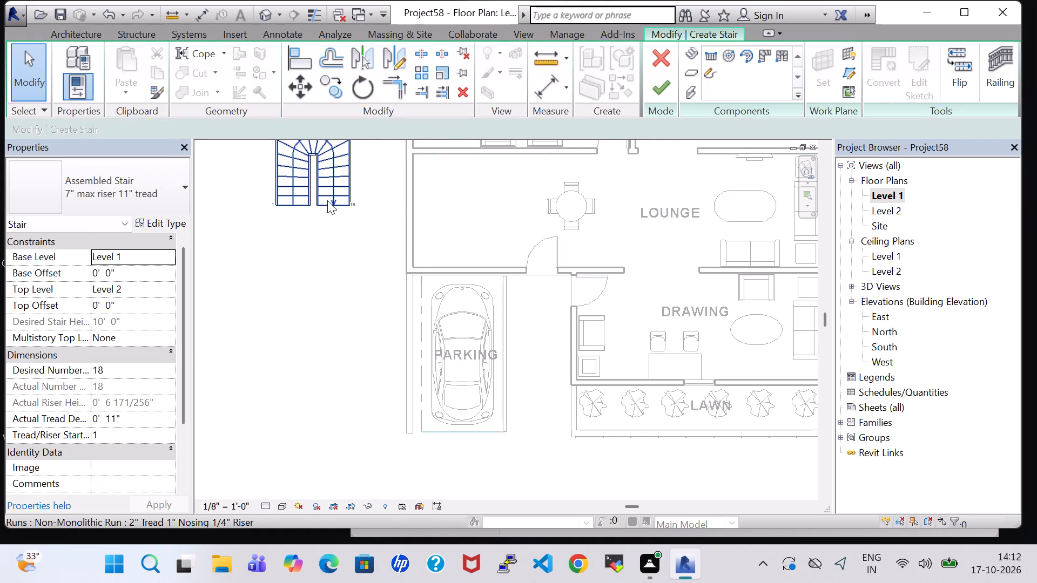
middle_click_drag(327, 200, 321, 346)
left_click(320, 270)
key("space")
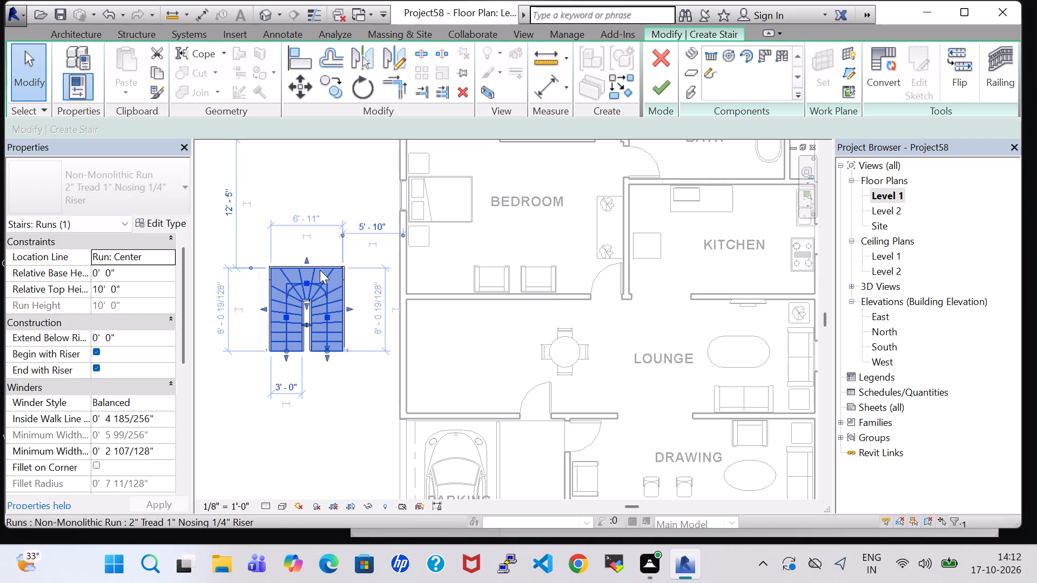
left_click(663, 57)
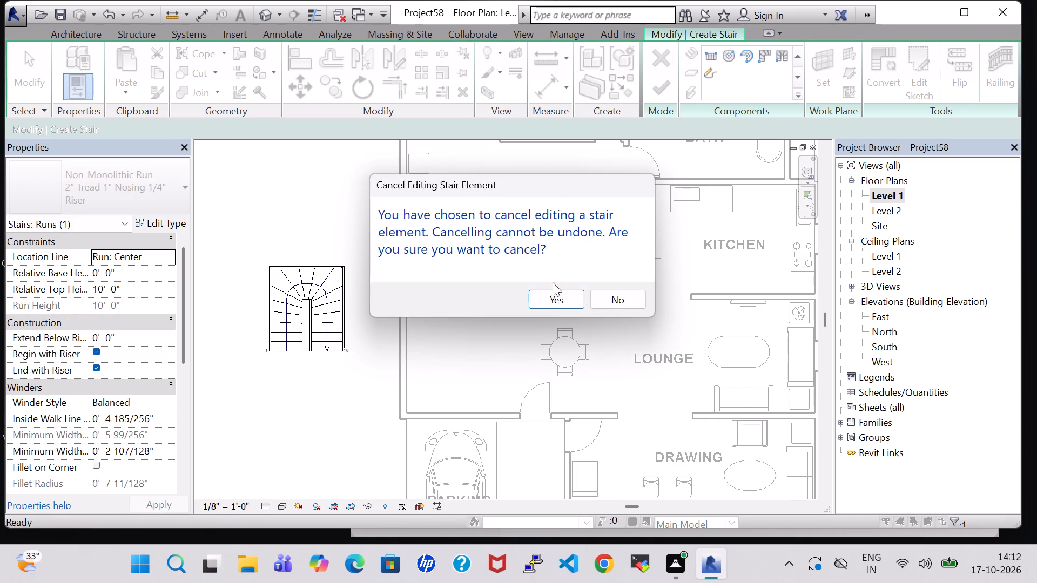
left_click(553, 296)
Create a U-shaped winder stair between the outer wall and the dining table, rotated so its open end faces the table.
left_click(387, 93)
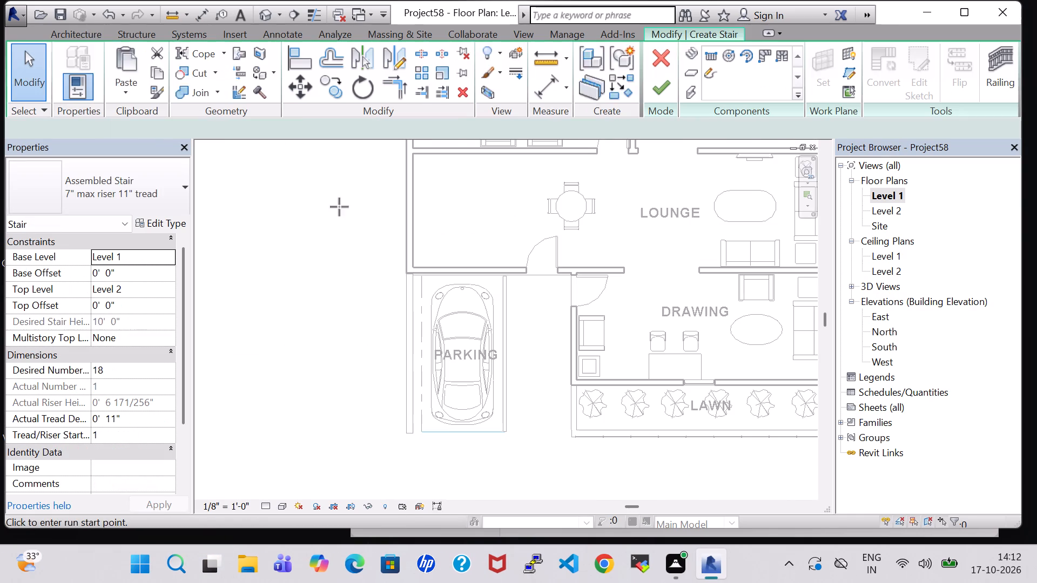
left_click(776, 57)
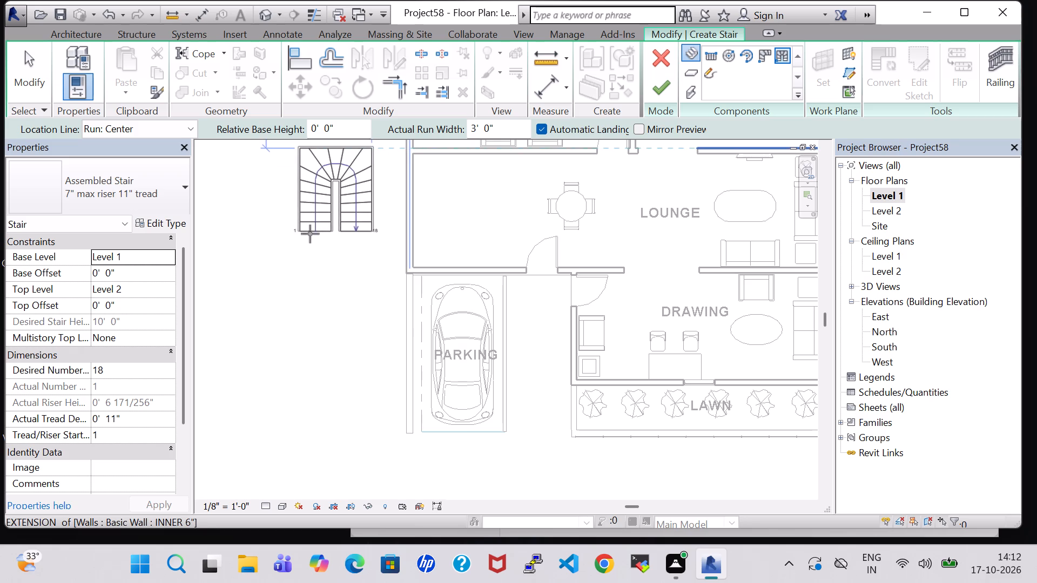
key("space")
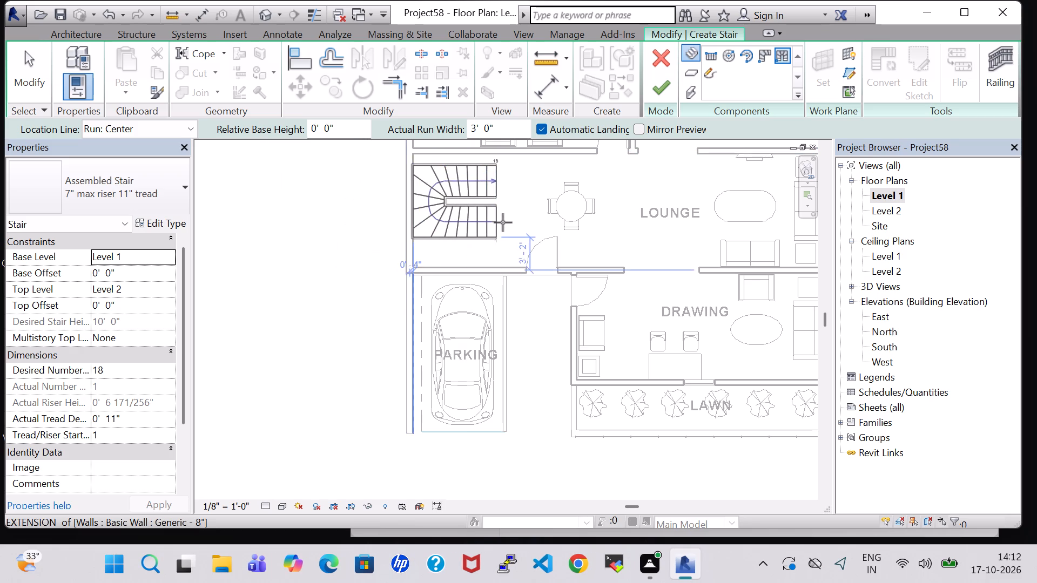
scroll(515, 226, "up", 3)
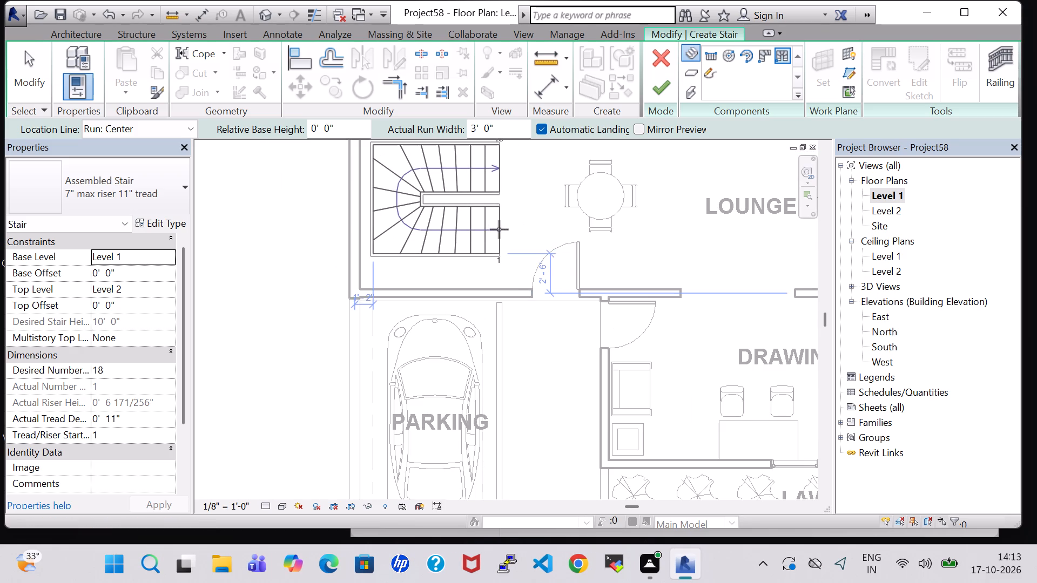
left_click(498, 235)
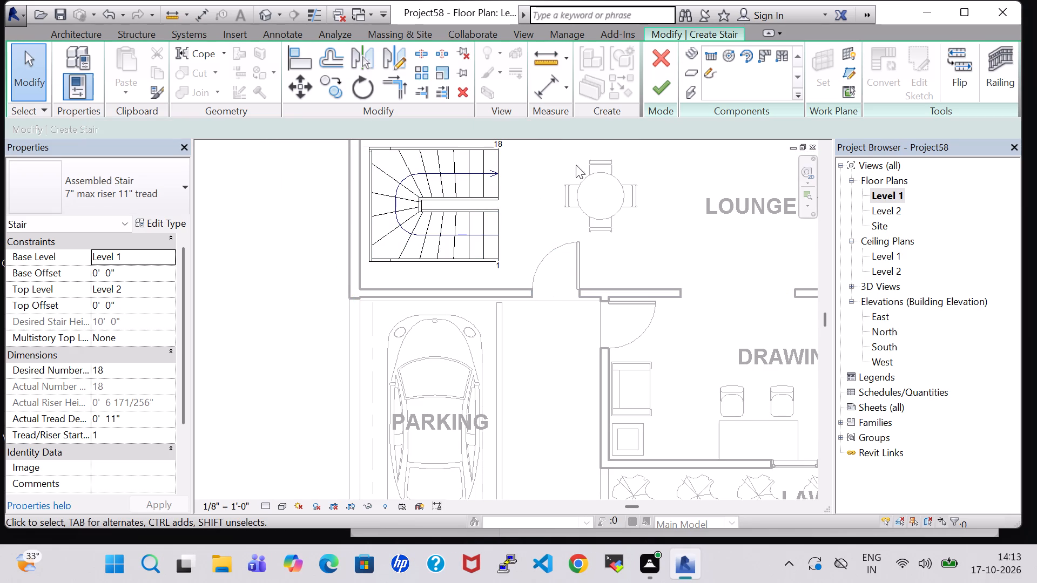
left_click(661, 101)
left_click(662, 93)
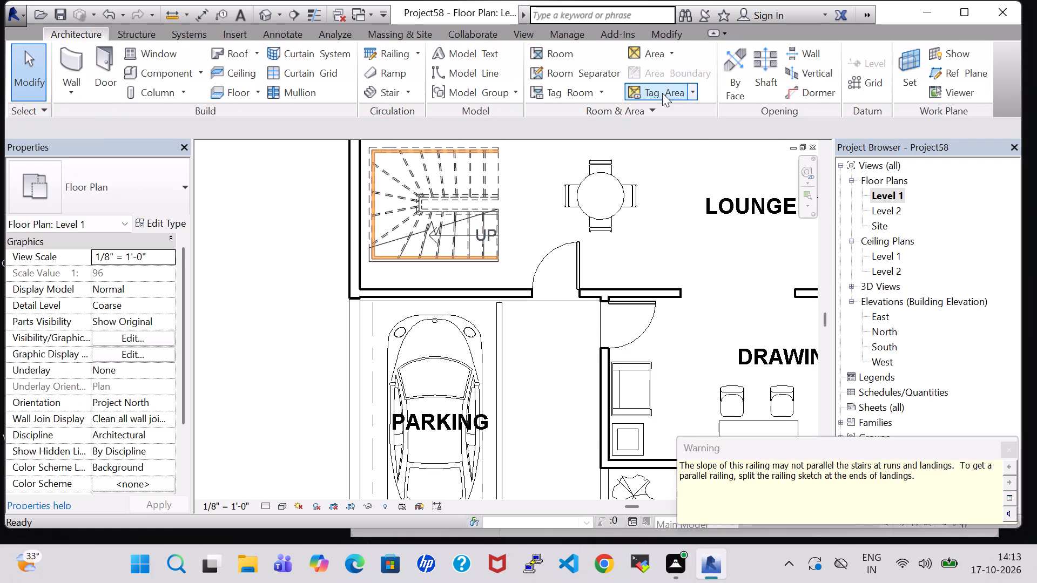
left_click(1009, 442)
Delete the roof in the 3D view to inspect the new staircase and rooms from above, and undo the deletion.
left_click(262, 12)
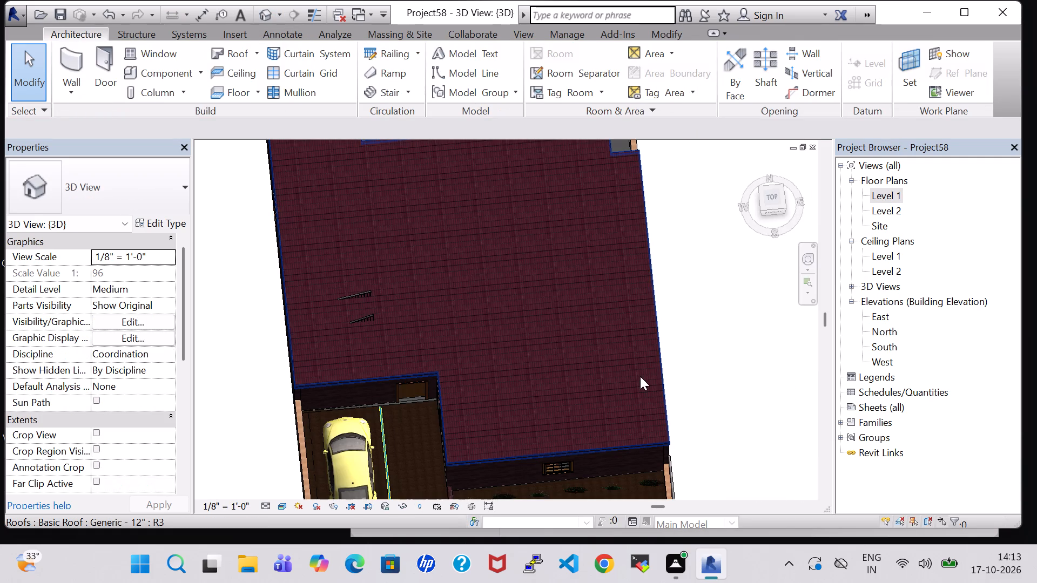
left_click(659, 376)
key("Delete")
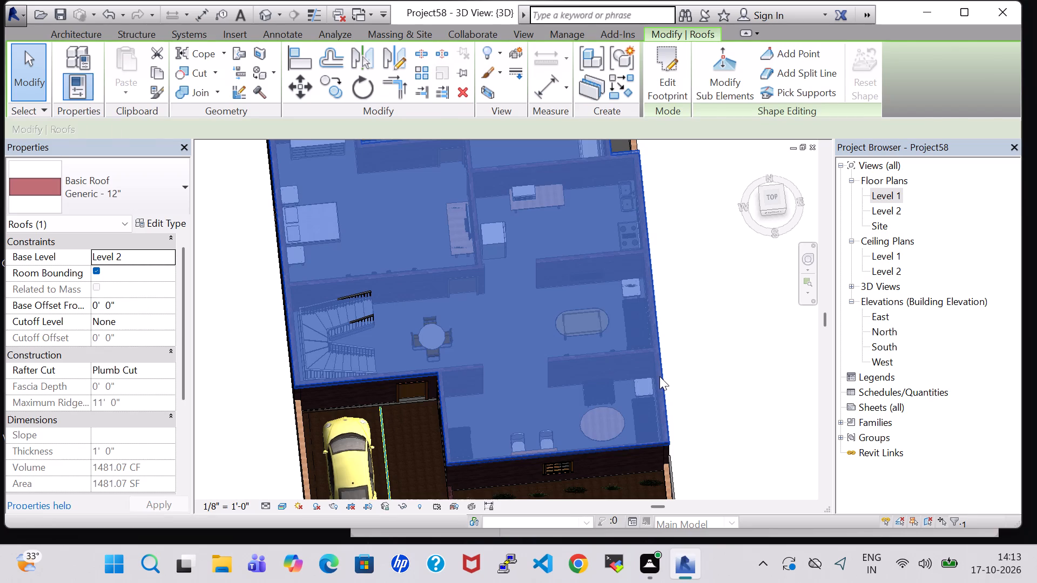
middle_click_drag(493, 304, 482, 308, "shift")
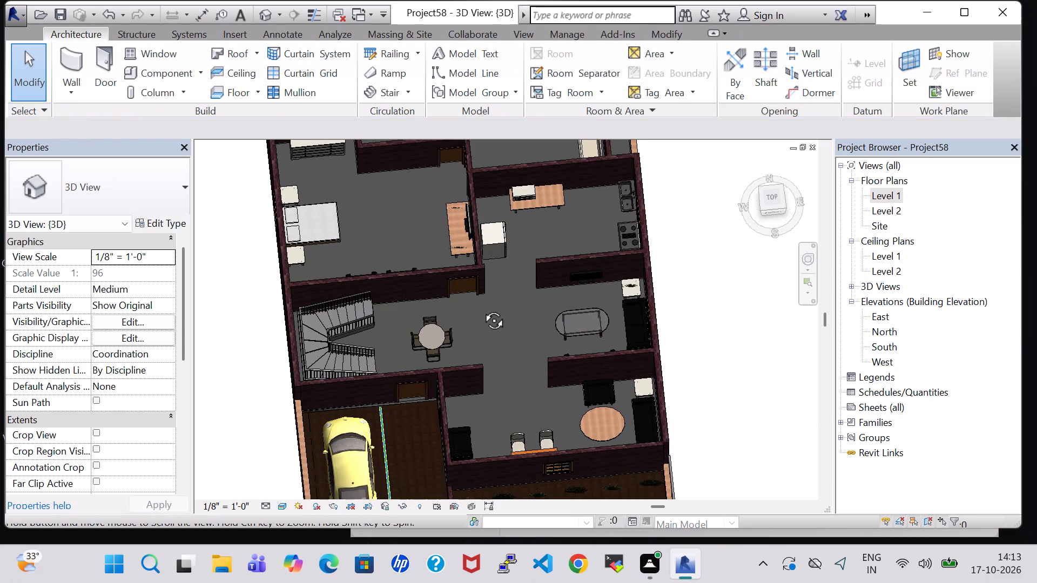
middle_click_drag(482, 308, 468, 311, "shift")
middle_click_drag(462, 325, 389, 269, "shift")
scroll(459, 325, "up", 1, "shift")
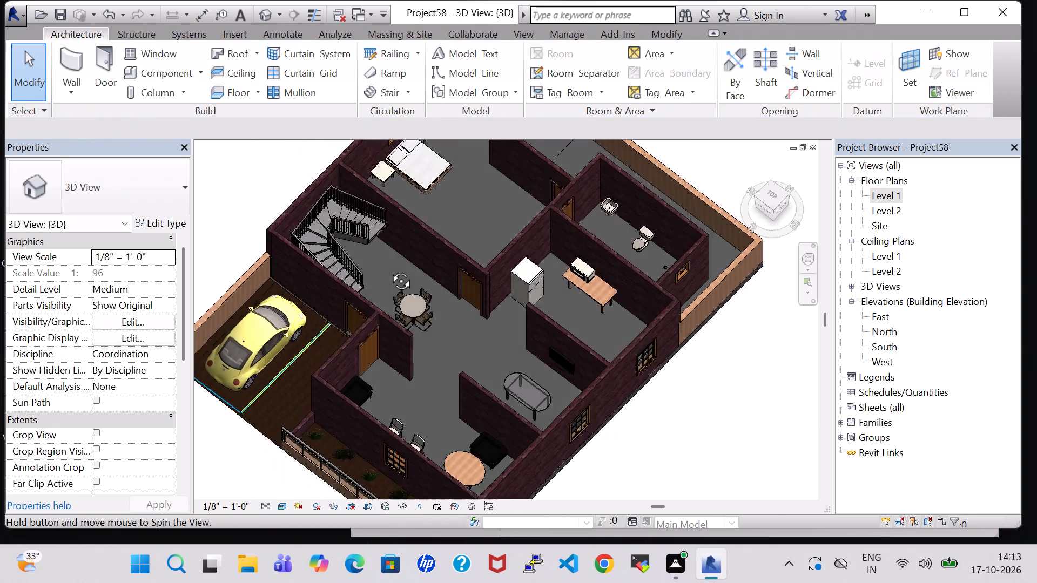
middle_click_drag(389, 269, 442, 355, "shift")
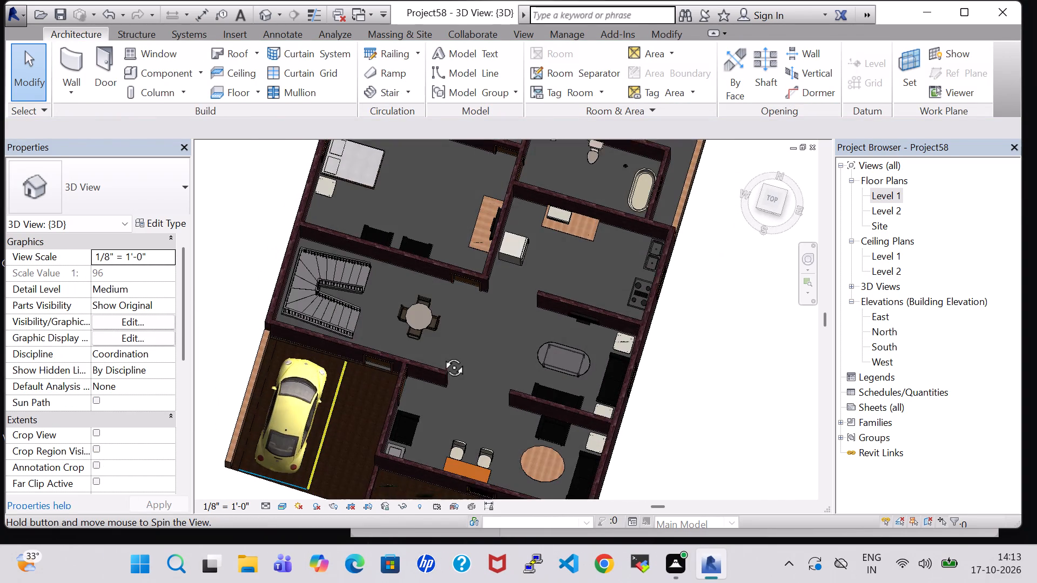
middle_click_drag(442, 355, 441, 355, "shift")
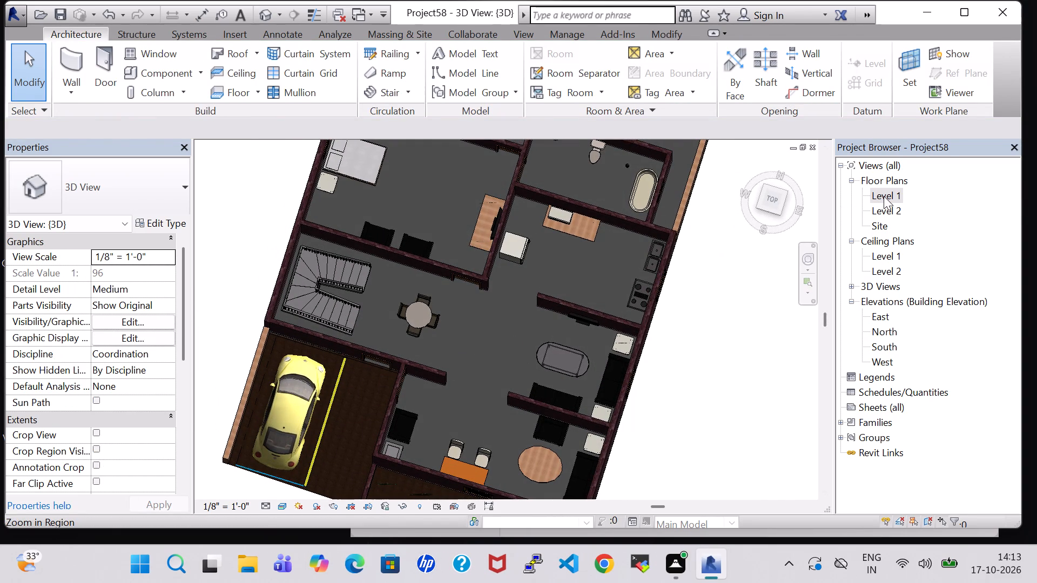
key("ctrl+z")
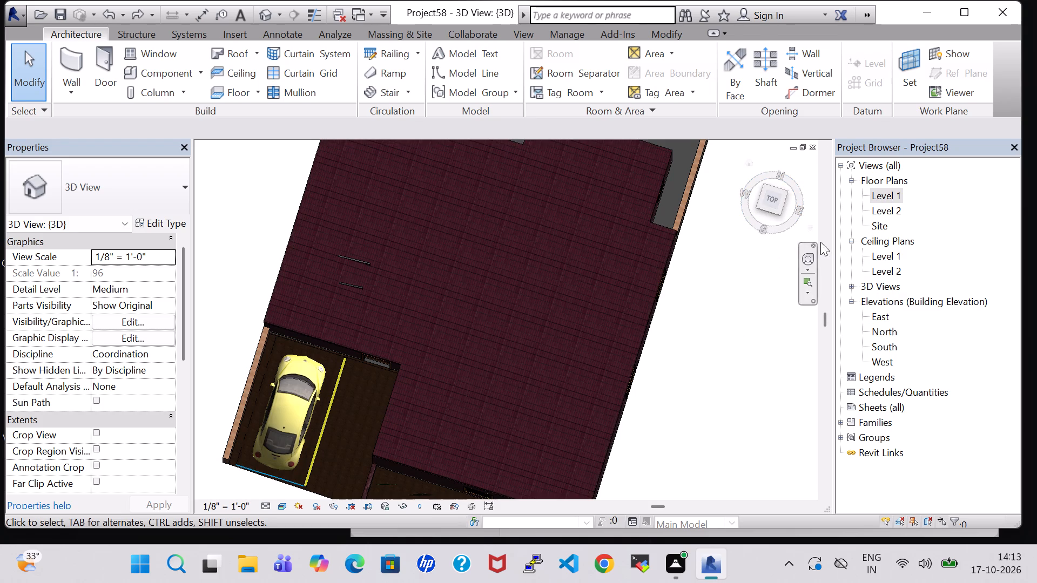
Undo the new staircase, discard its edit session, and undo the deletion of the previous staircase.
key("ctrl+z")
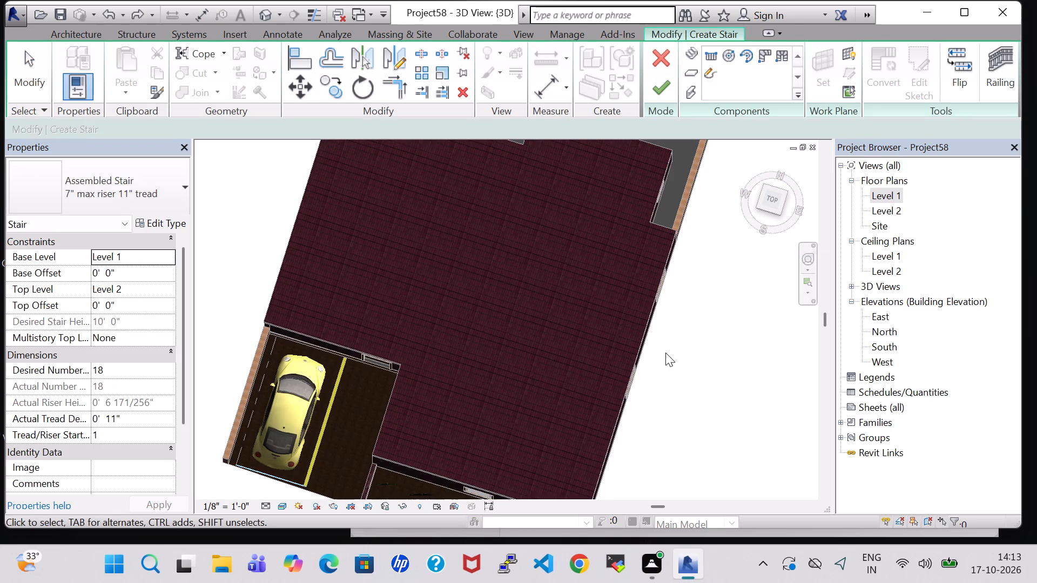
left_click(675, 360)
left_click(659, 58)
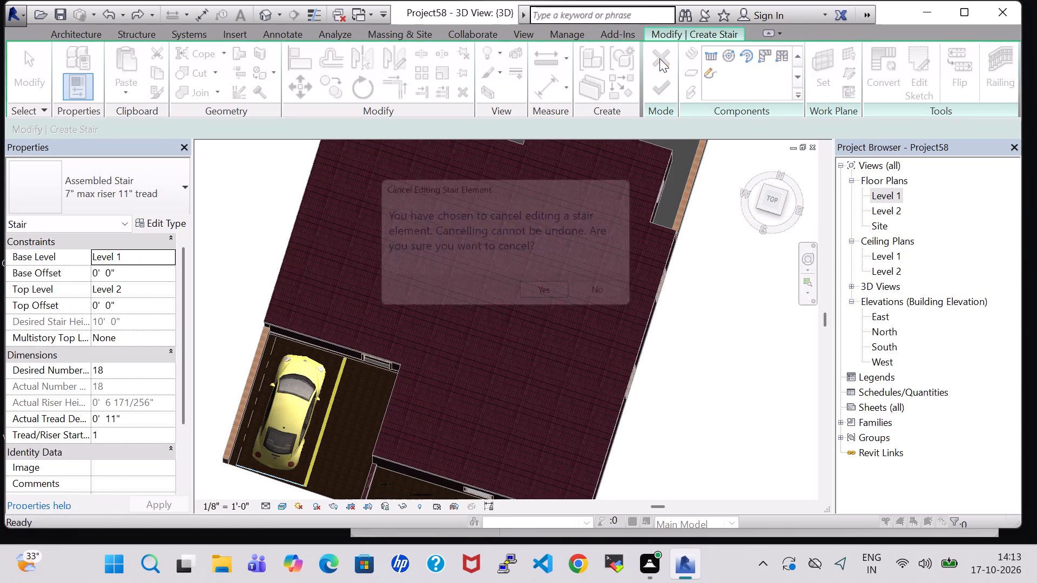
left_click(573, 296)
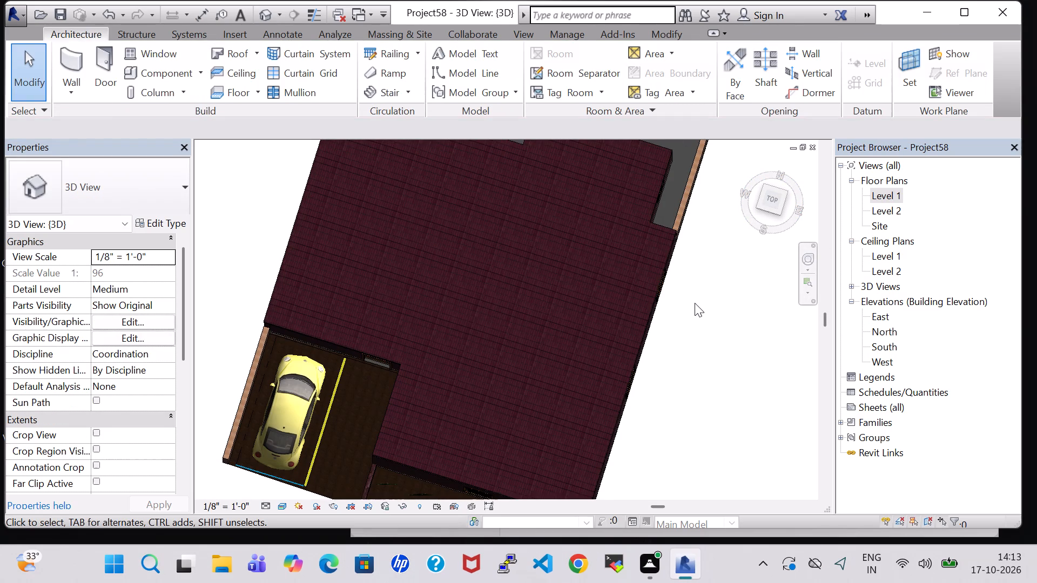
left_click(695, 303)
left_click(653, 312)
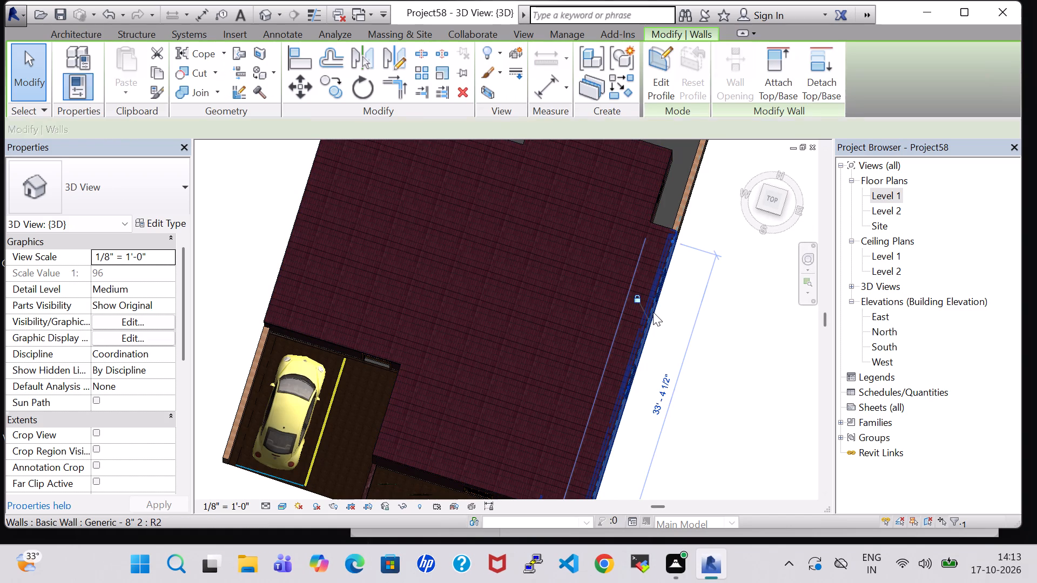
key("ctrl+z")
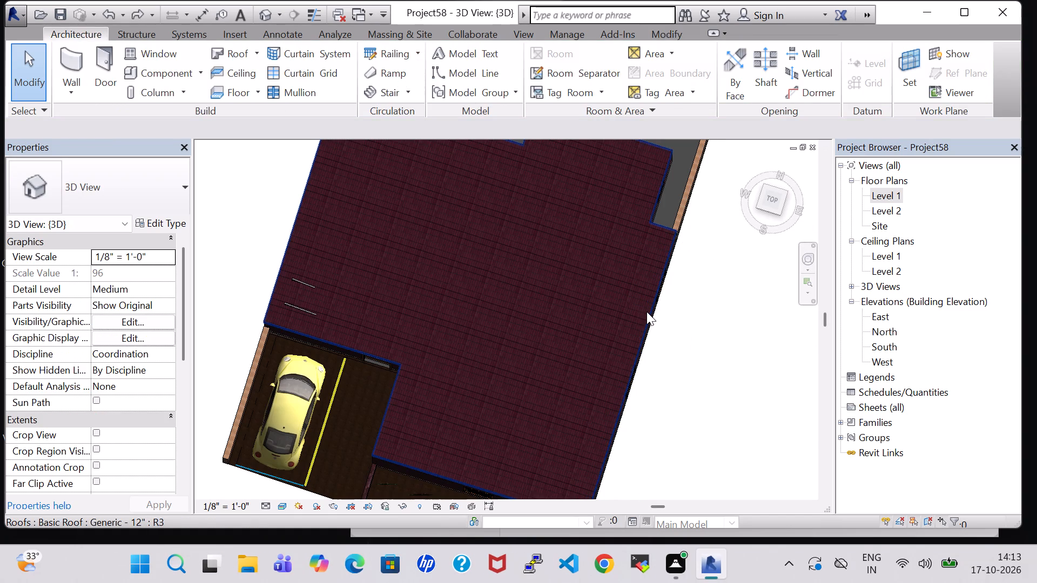
Delete the roof in the 3D view to inspect the restored staircase from above, and undo the deletion.
left_click(721, 316)
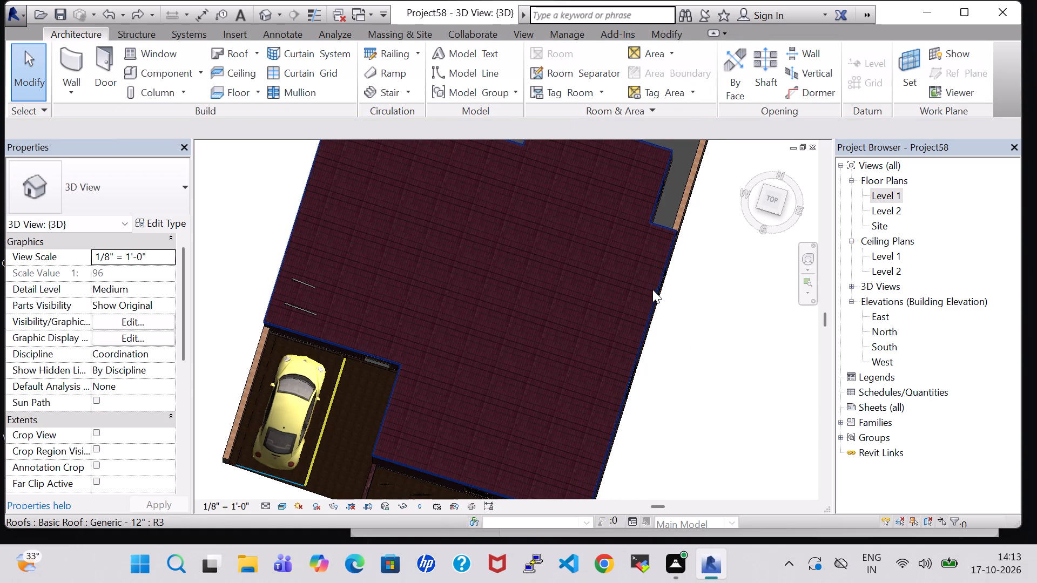
left_click(652, 289)
key("Delete")
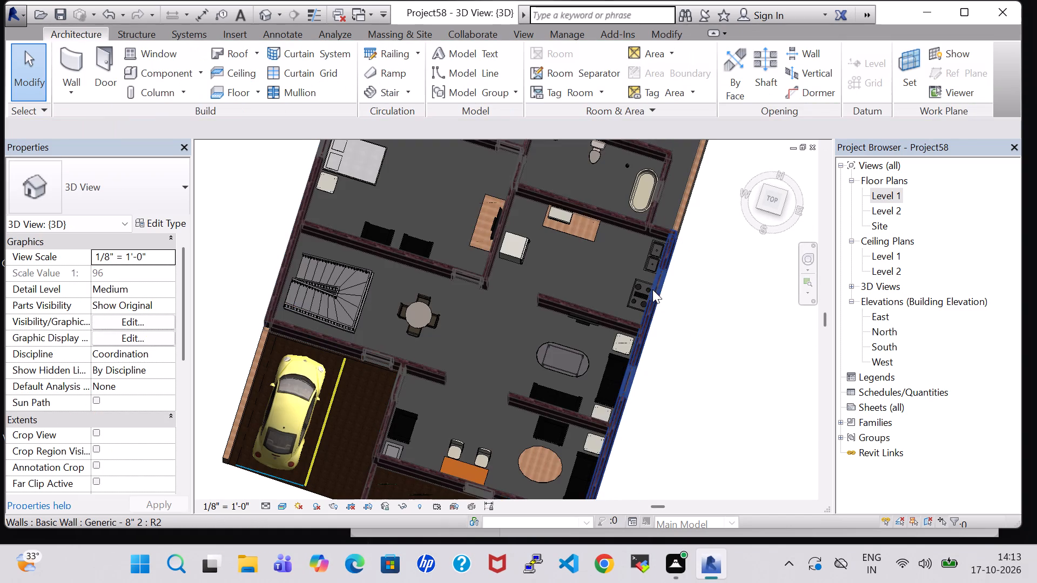
left_click(342, 289)
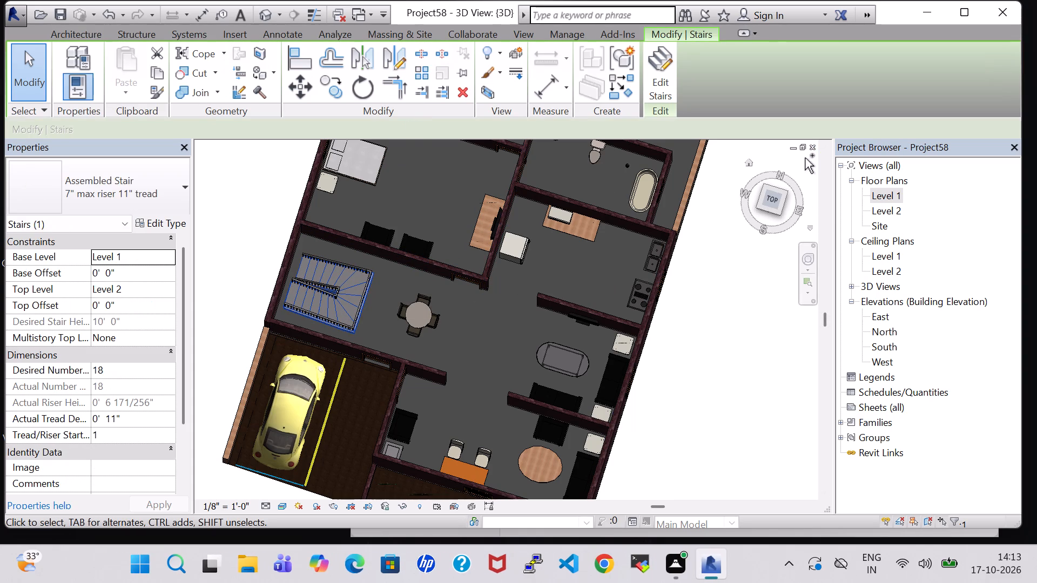
key("ctrl+z")
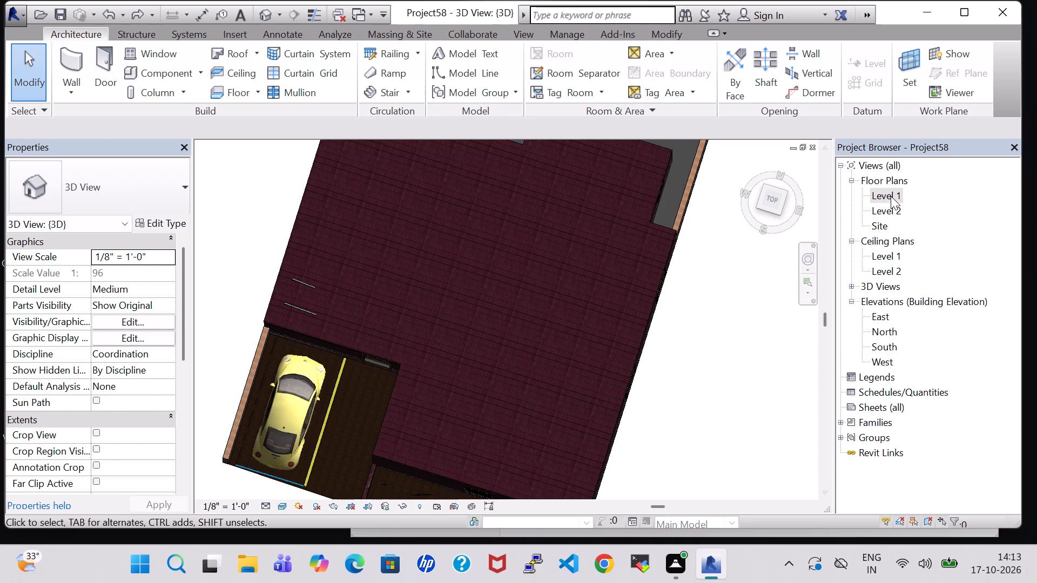
Delete the restored staircase next to the dining table in the Level 1 floor plan.
double_click(891, 196)
left_click(542, 236)
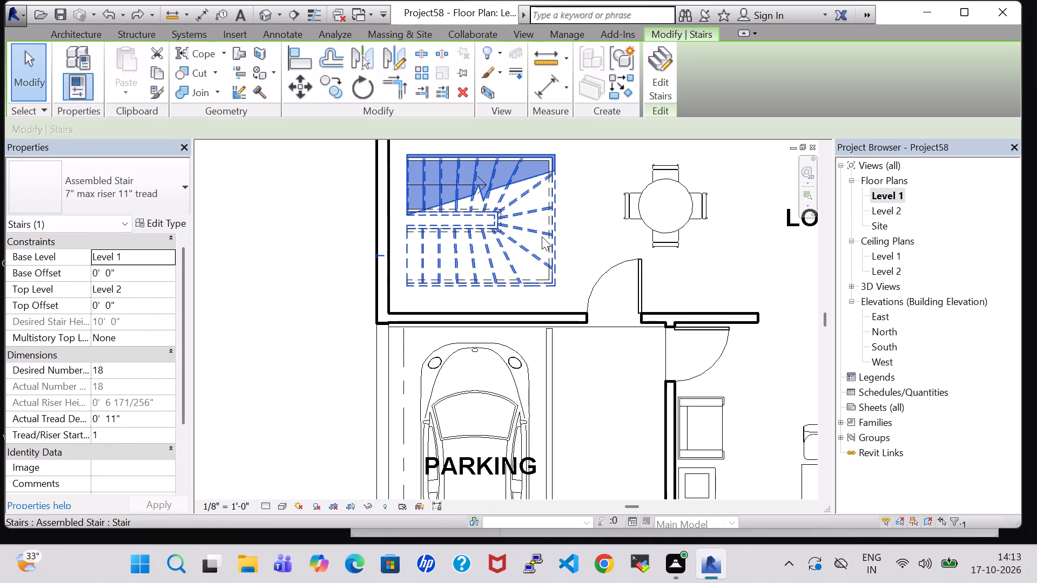
key("Delete")
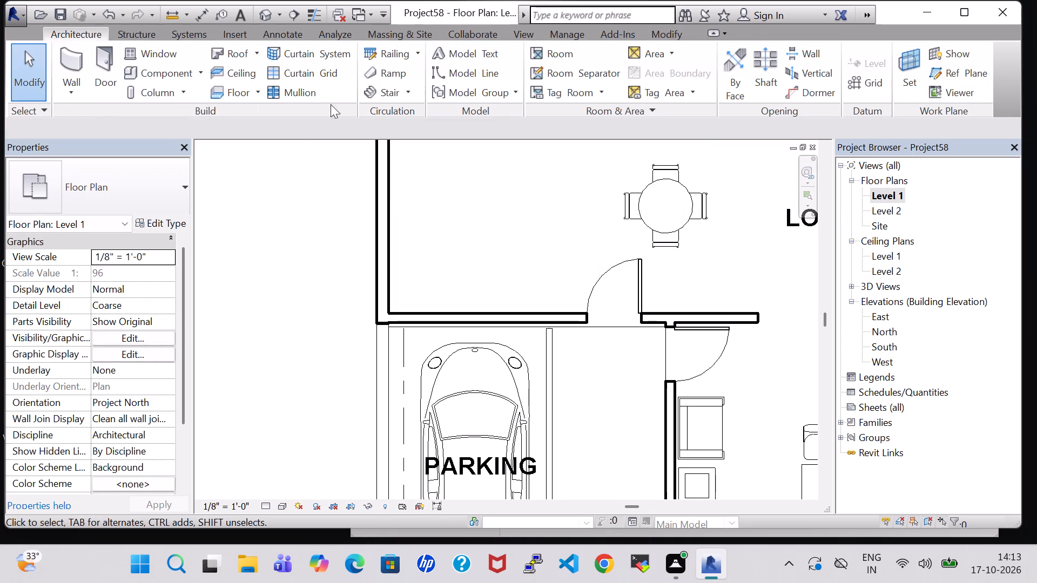
Create a 3' 0" wide, 18-riser U-shaped winder stair from Level 1 to Level 2 in the lounge, with its open ends facing the dining table.
left_click(380, 93)
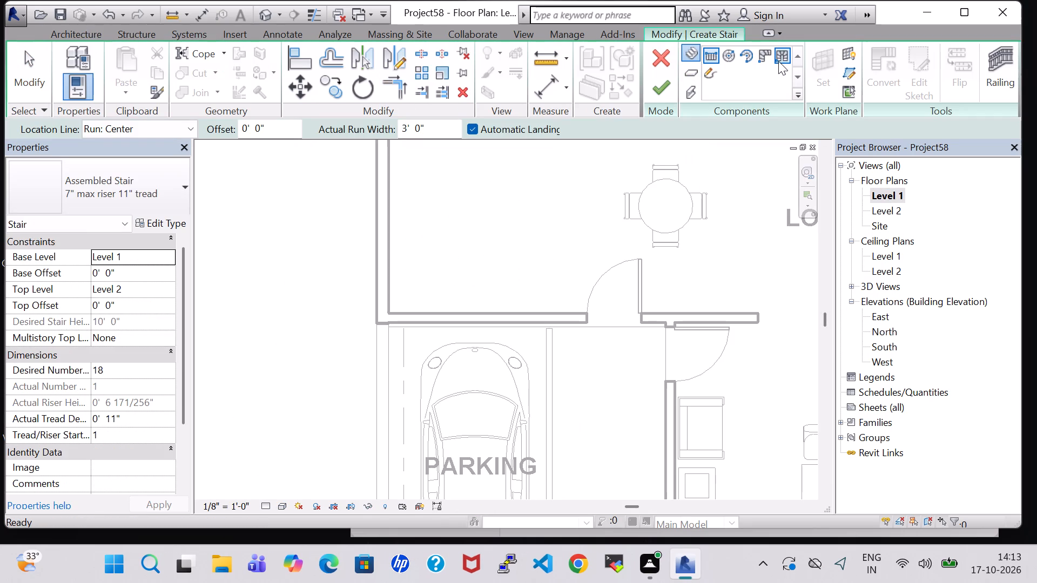
left_click(778, 60)
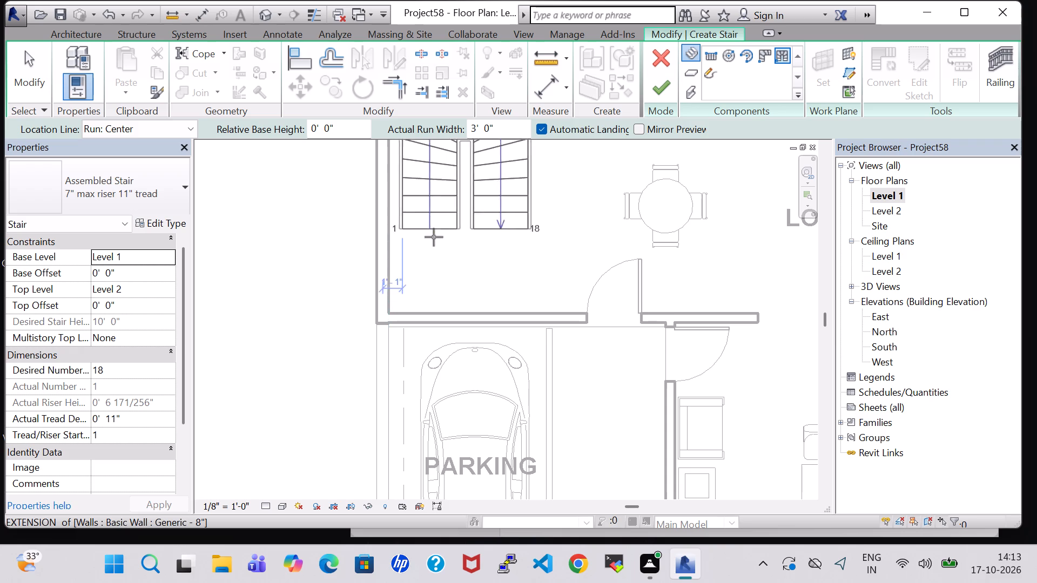
key("space")
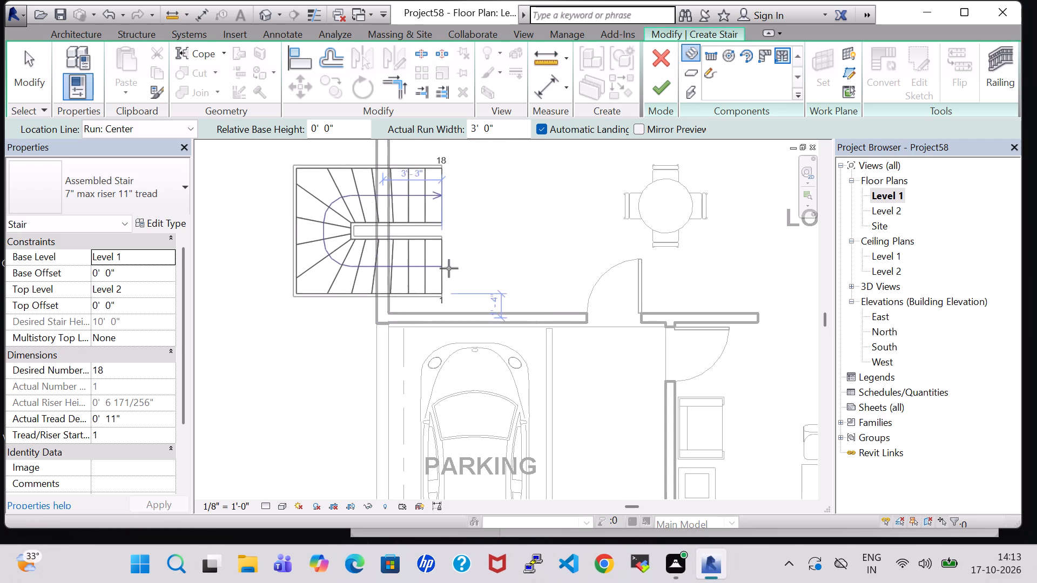
middle_click_drag(548, 267, 540, 320)
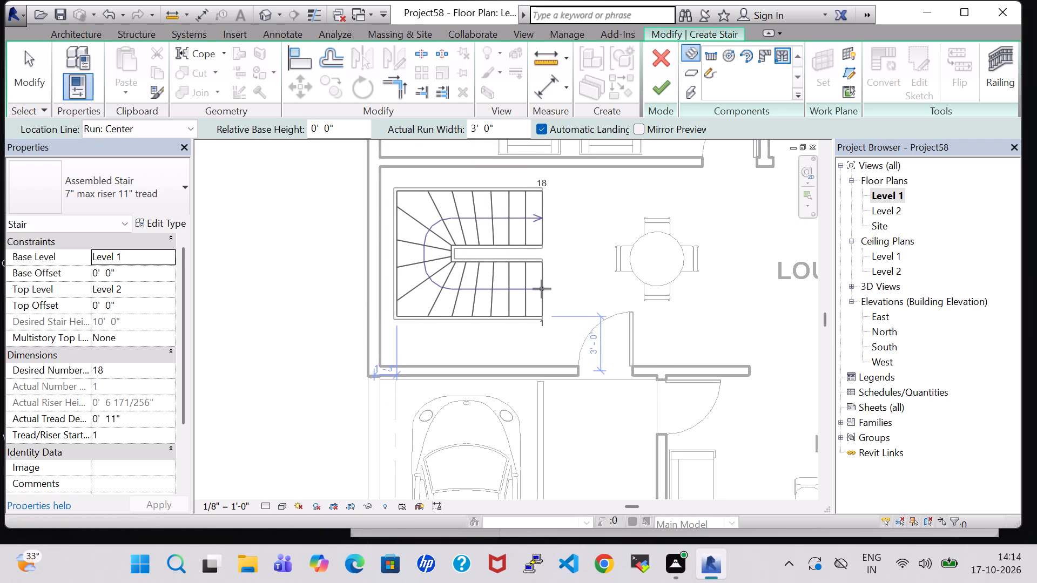
left_click(542, 289)
left_click(655, 90)
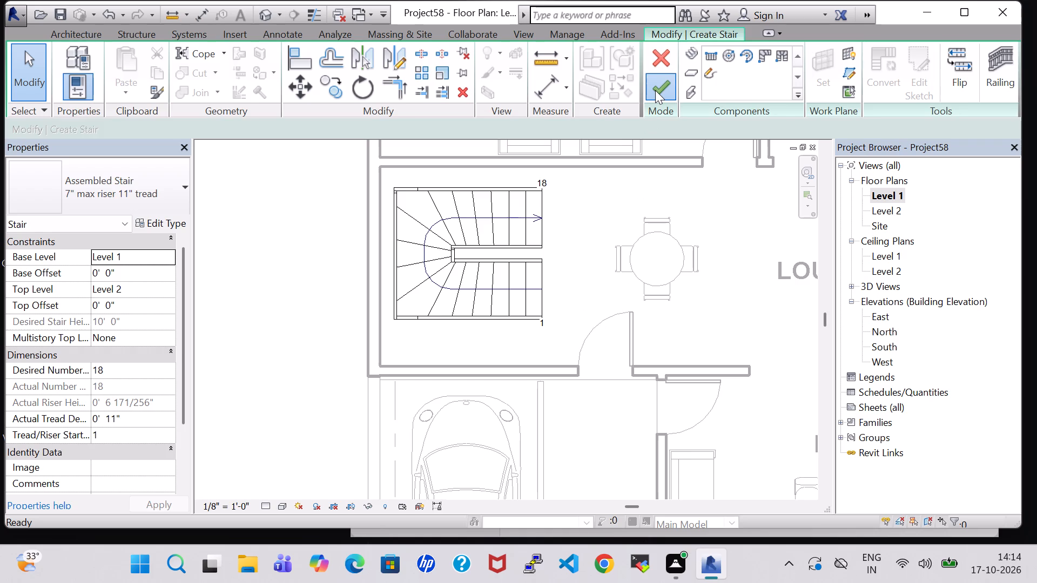
left_click(1006, 445)
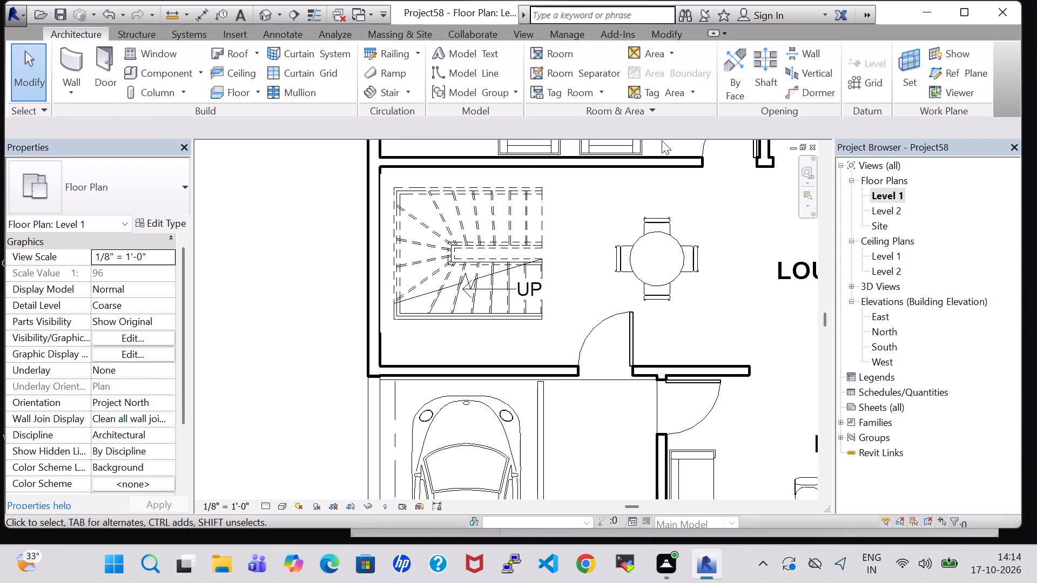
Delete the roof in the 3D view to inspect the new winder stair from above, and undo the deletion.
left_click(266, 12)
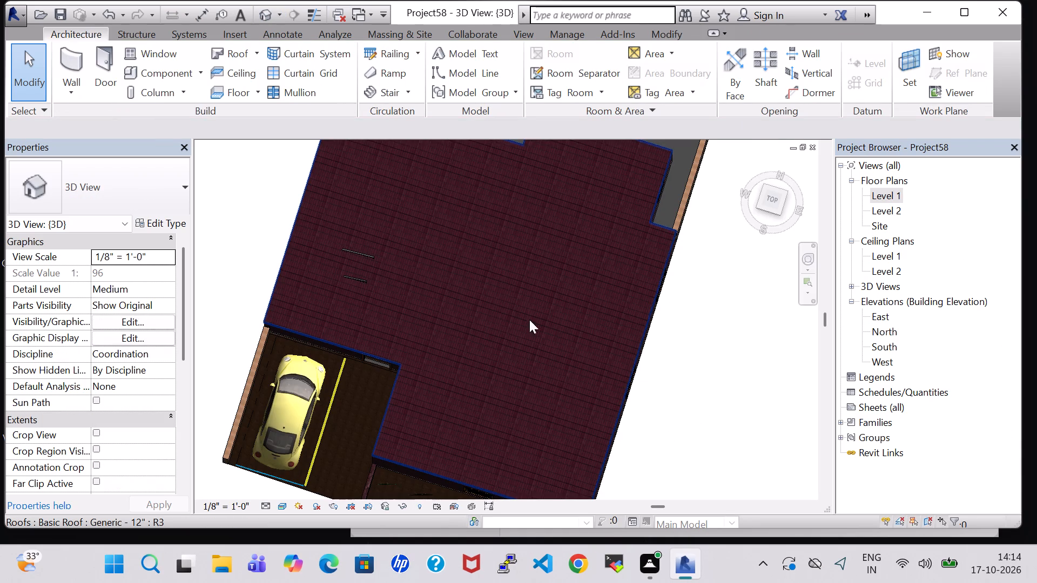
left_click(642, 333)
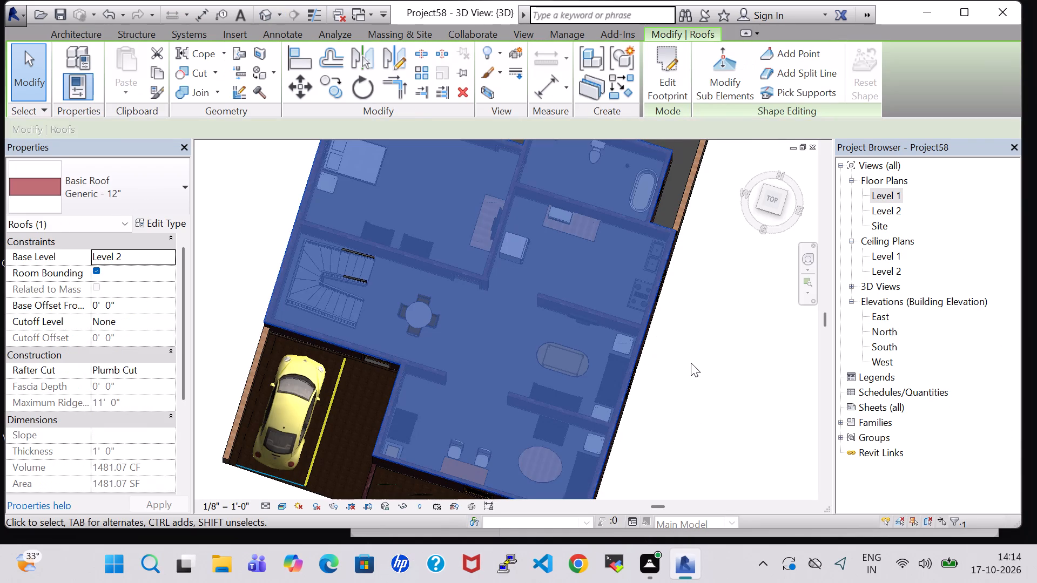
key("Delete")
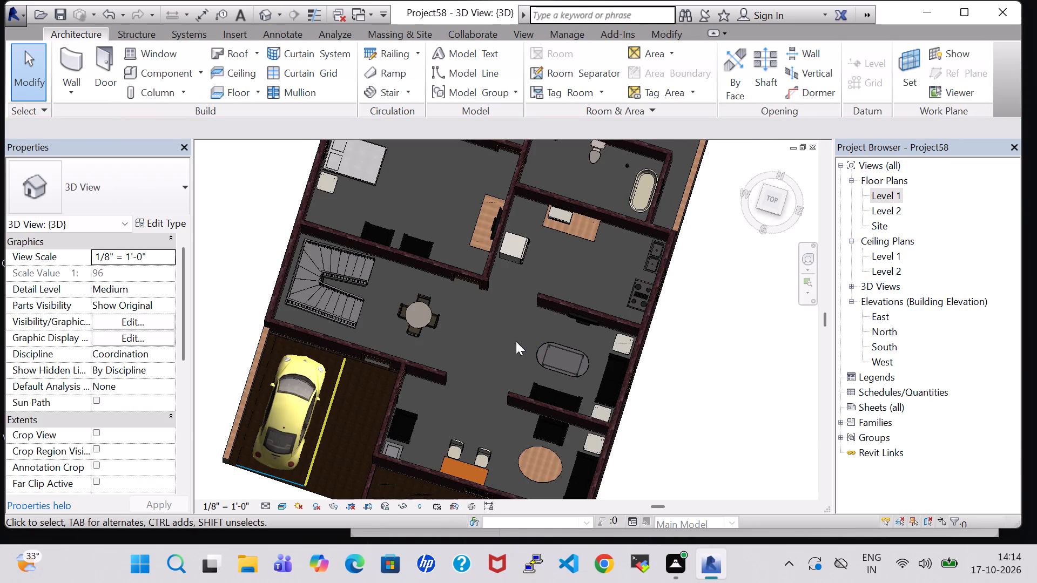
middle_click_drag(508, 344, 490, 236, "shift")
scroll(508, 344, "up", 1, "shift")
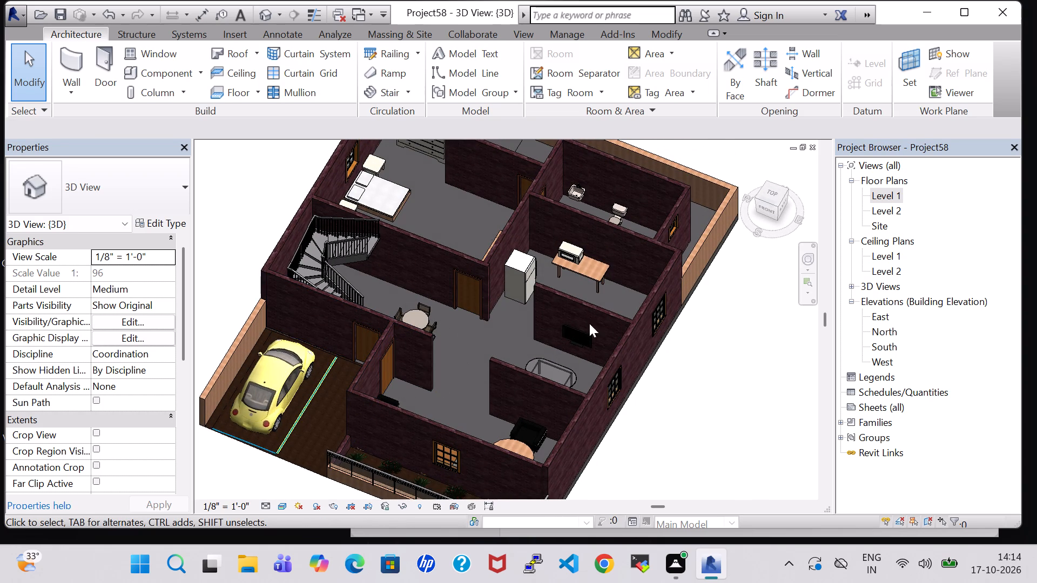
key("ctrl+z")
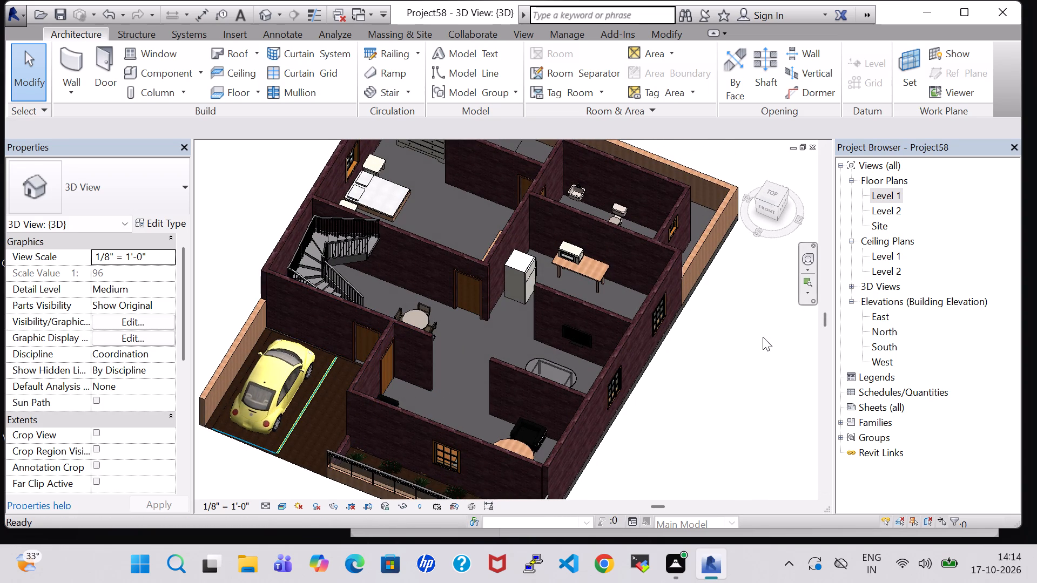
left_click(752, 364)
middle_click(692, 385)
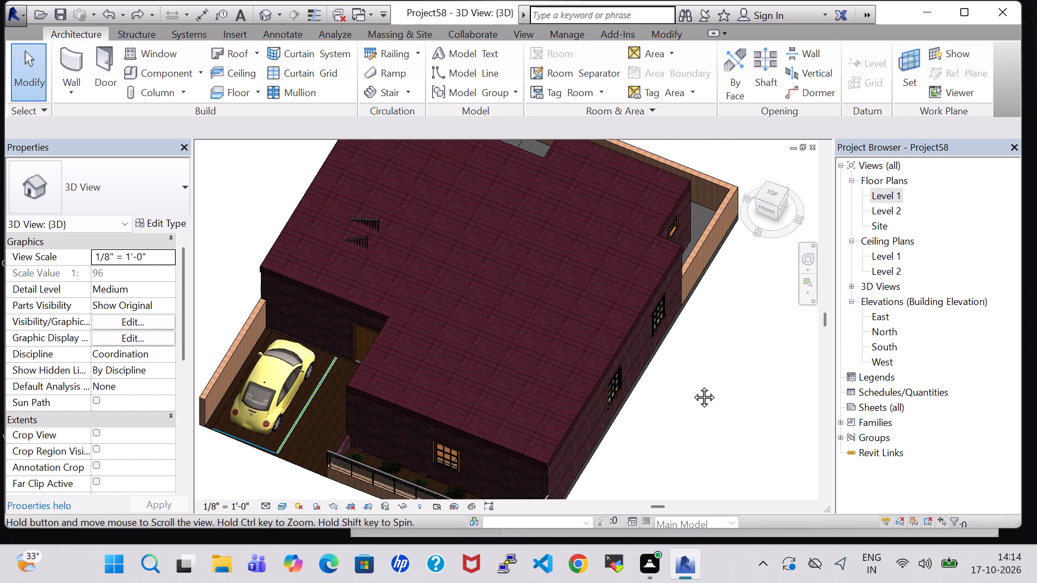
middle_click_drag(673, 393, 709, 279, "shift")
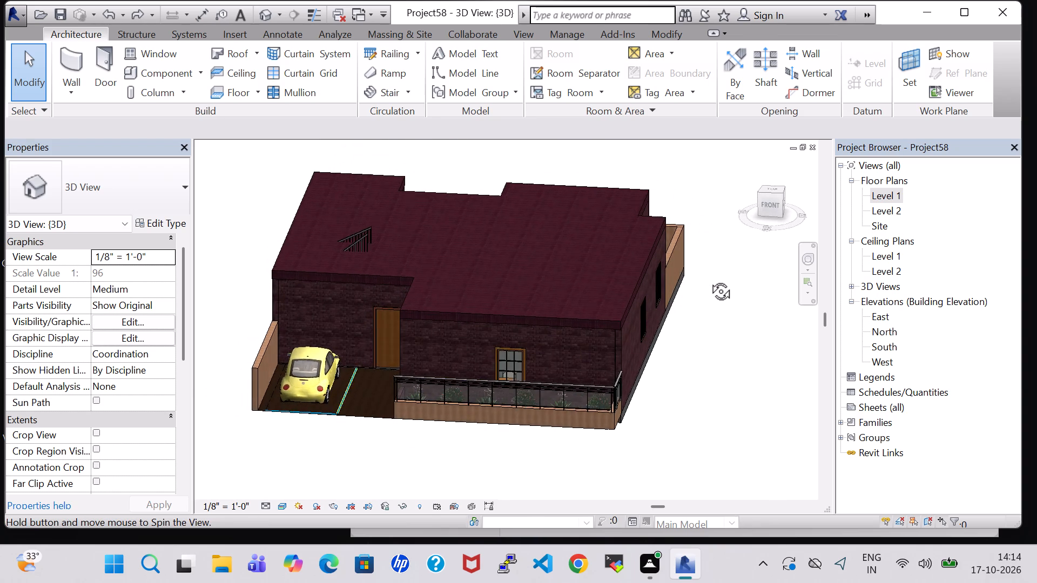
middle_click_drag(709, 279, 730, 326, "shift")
Review the Level 1 floor plan and look through the Furniture Seating families for a component to load.
double_click(888, 190)
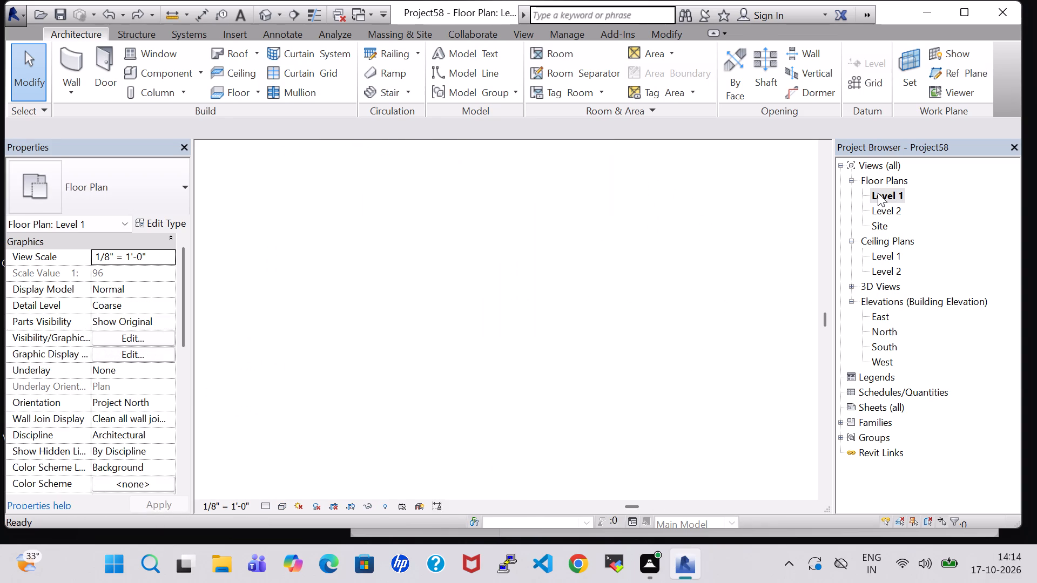
scroll(720, 207, "down", 3)
middle_click_drag(720, 207, 677, 249)
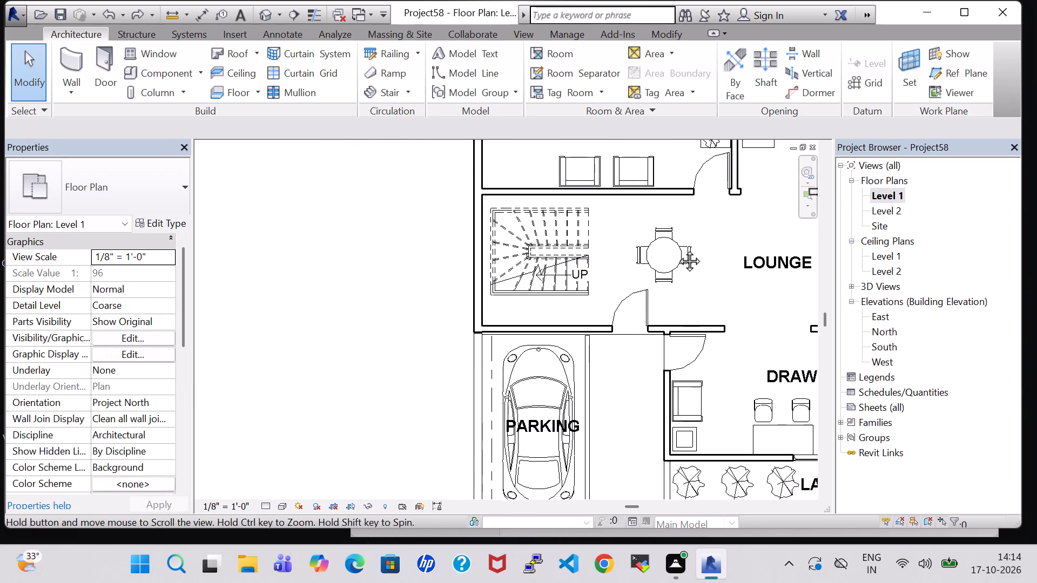
middle_click_drag(677, 249, 602, 340)
scroll(602, 340, "down", 5)
middle_click_drag(769, 243, 742, 295)
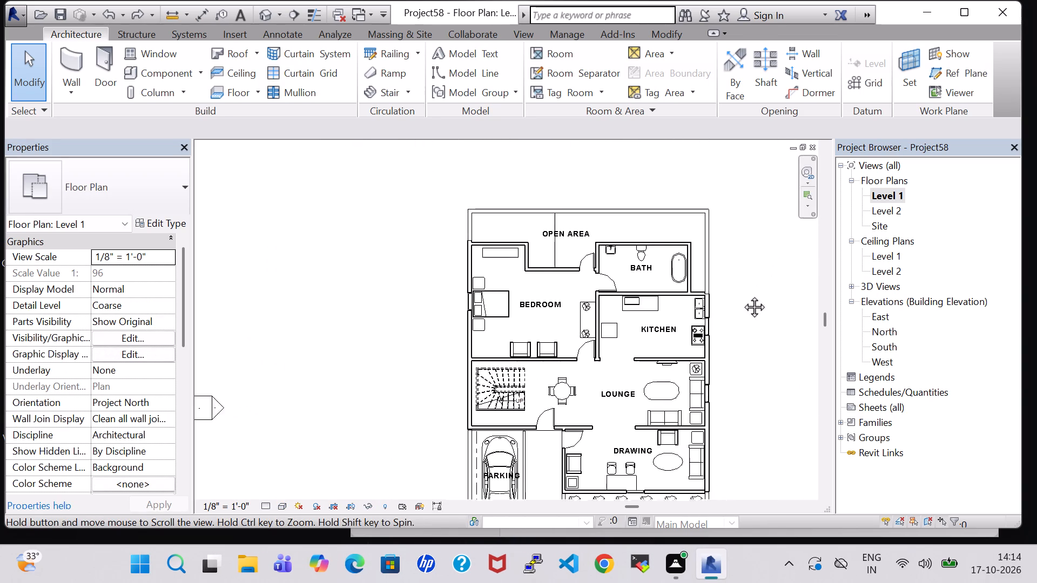
middle_click_drag(742, 295, 708, 355)
scroll(516, 238, "down", 1)
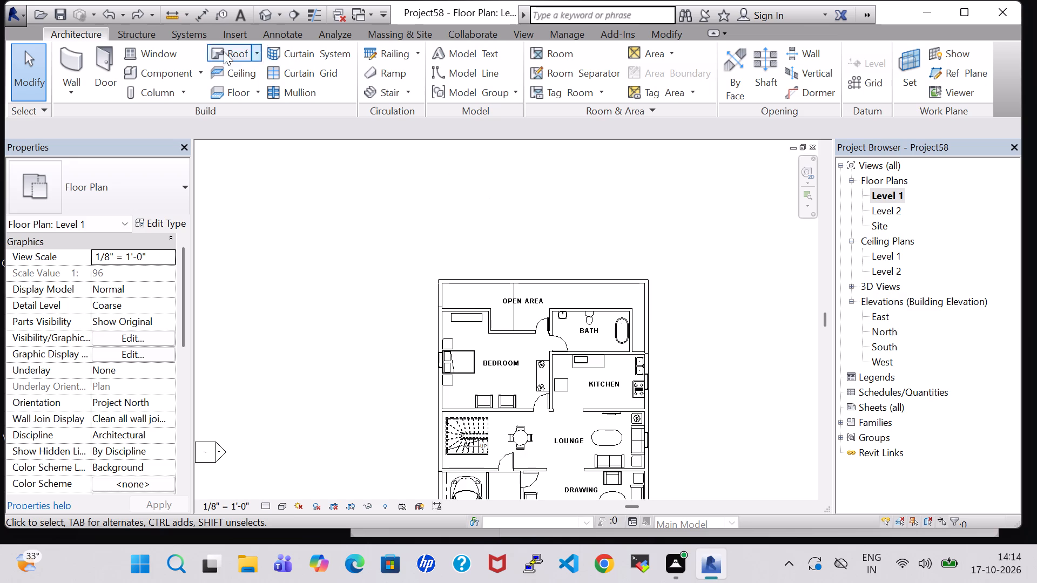
left_click(147, 66)
left_click(655, 85)
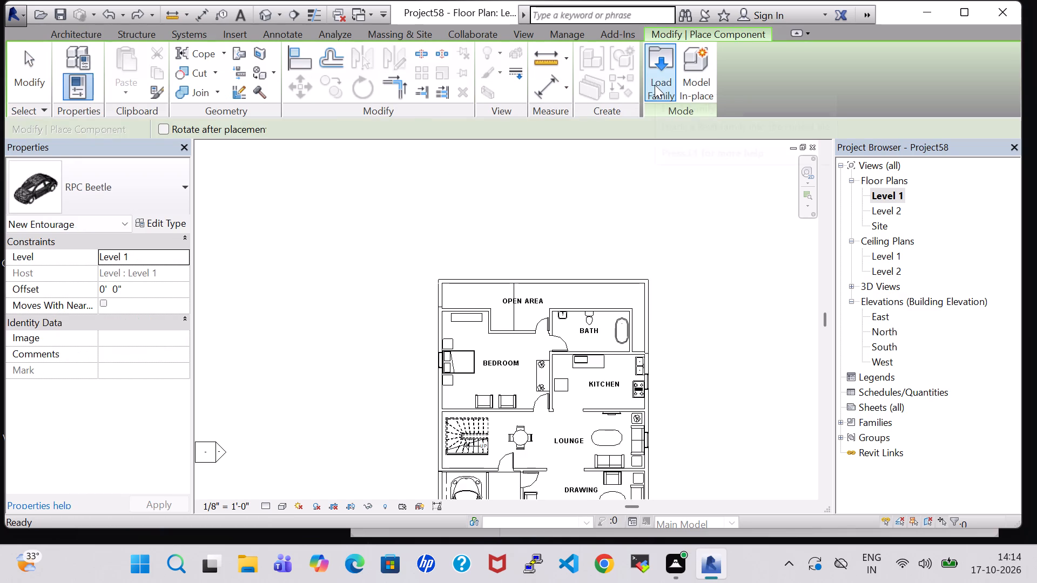
double_click(610, 360)
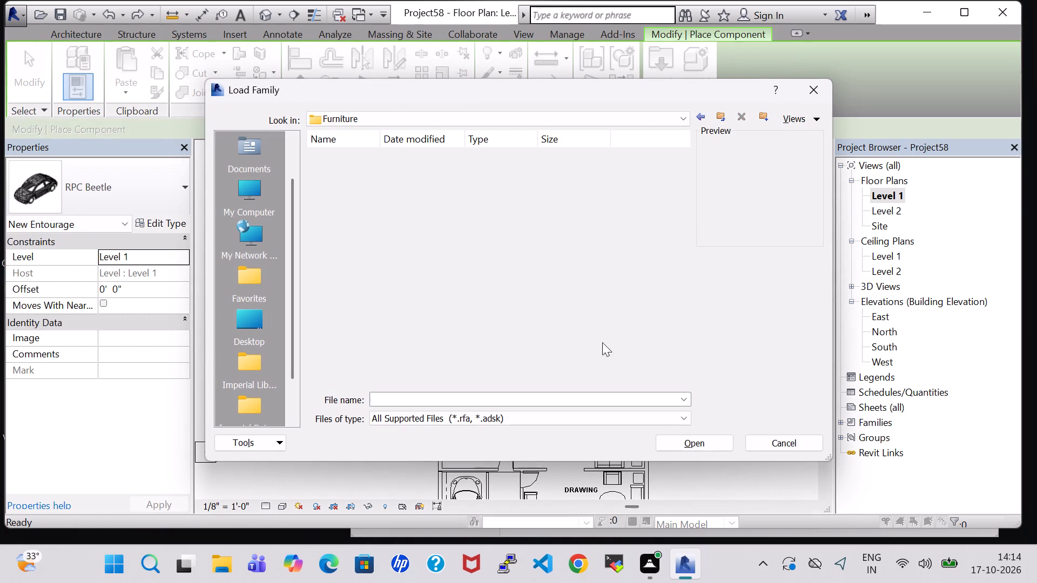
double_click(422, 183)
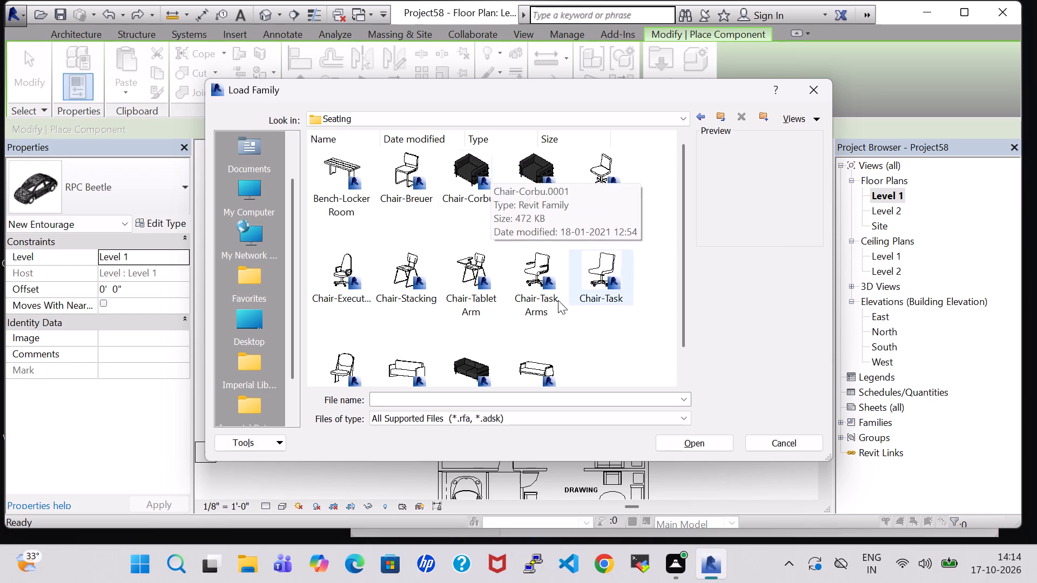
scroll(551, 327, "down", 1)
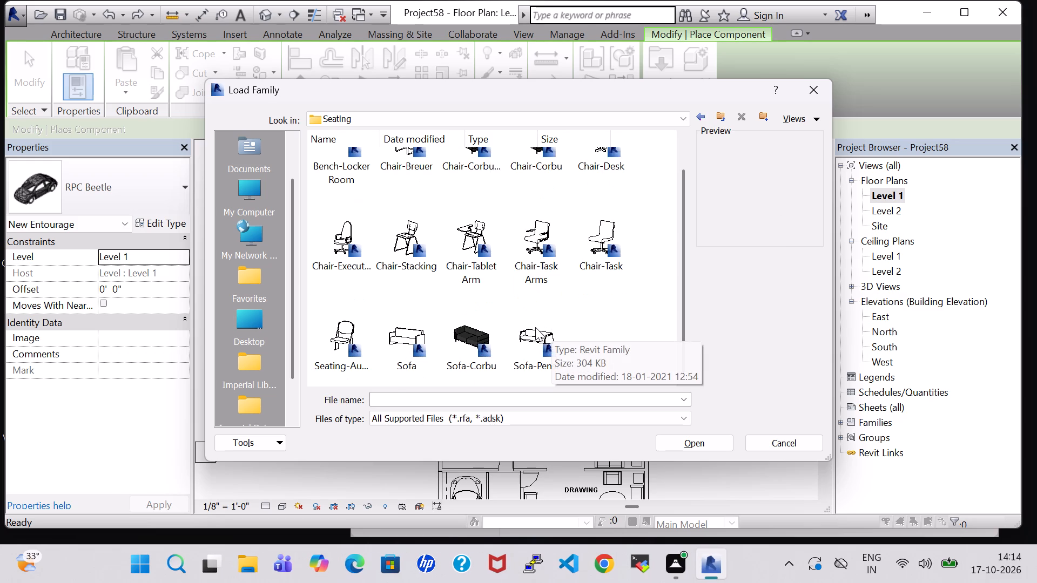
scroll(451, 314, "down", 2)
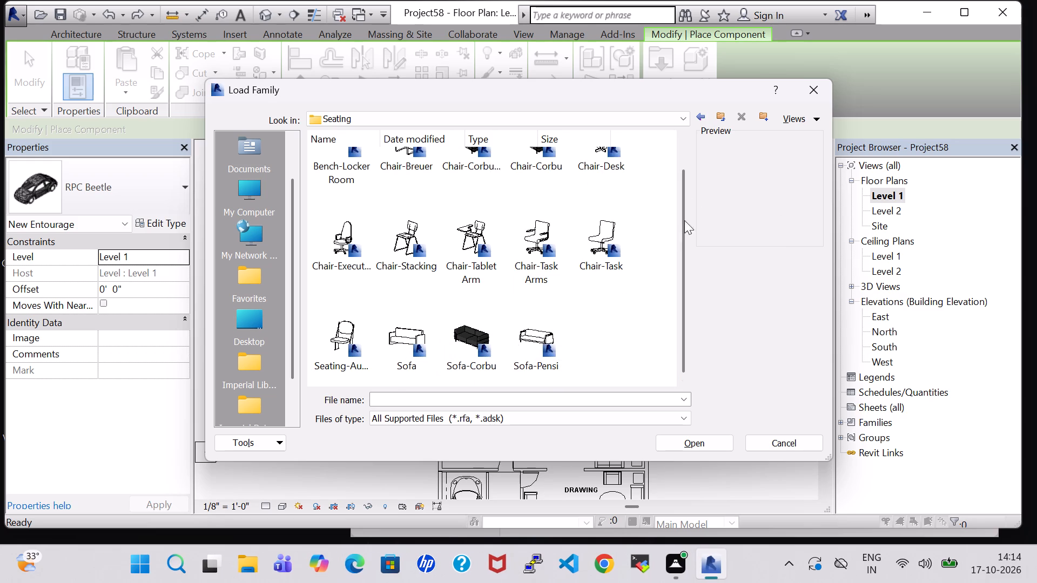
left_click(702, 115)
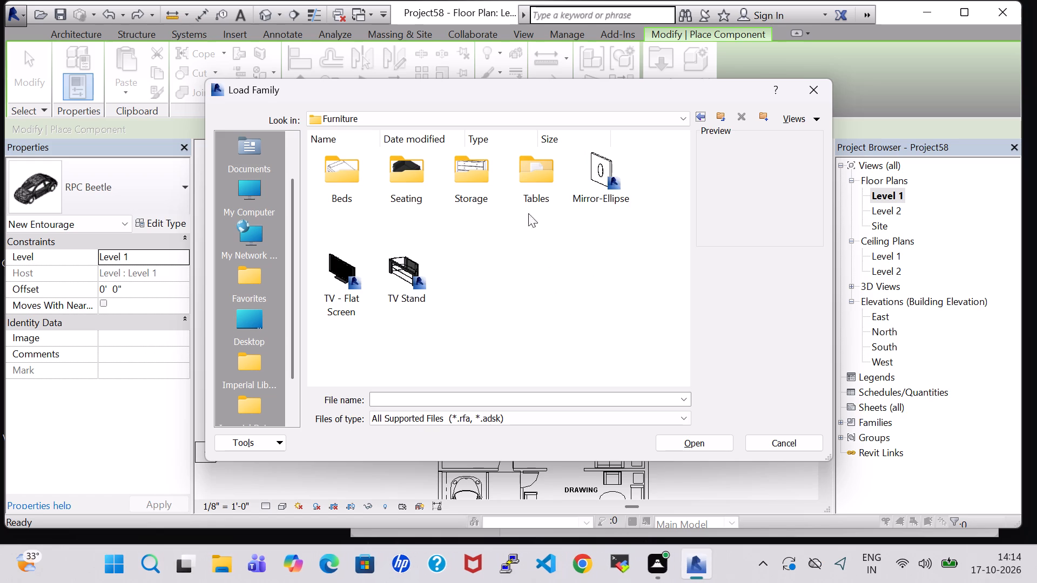
left_click(701, 114)
Load the Washer family from the Domestic folder of the US Imperial Specialty Equipment library.
left_click(487, 268)
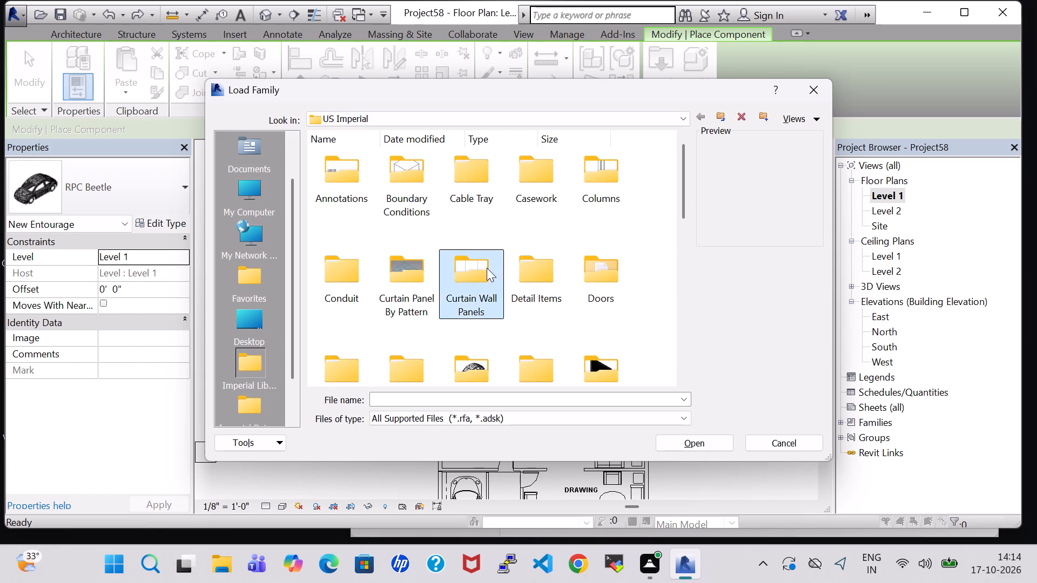
key("s")
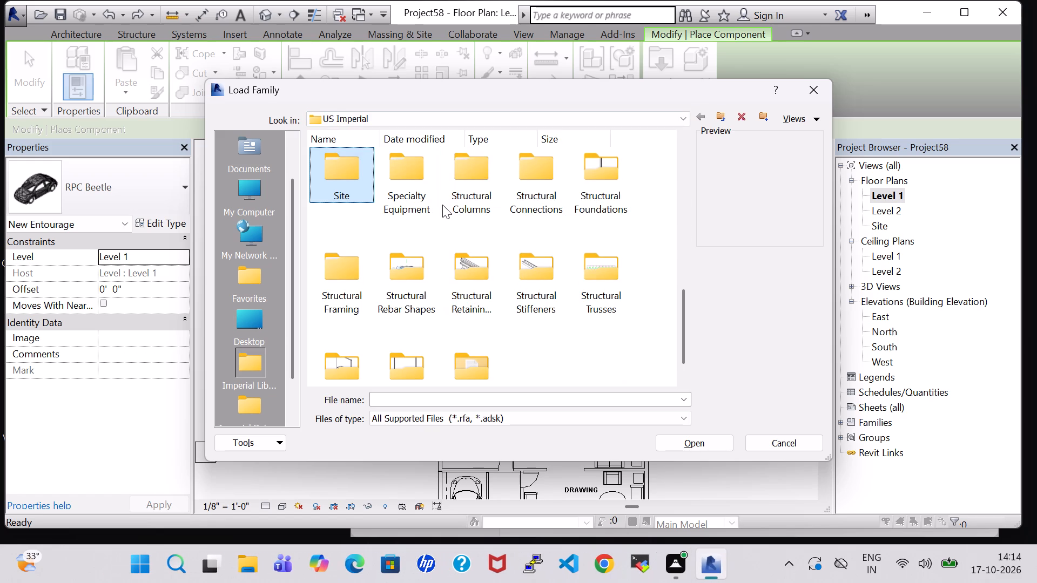
double_click(422, 204)
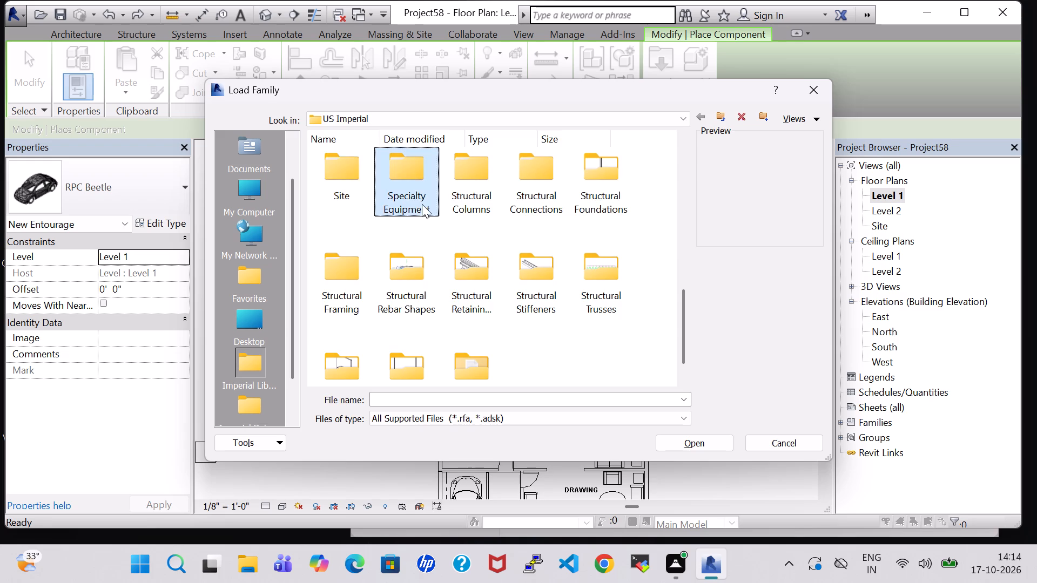
double_click(390, 177)
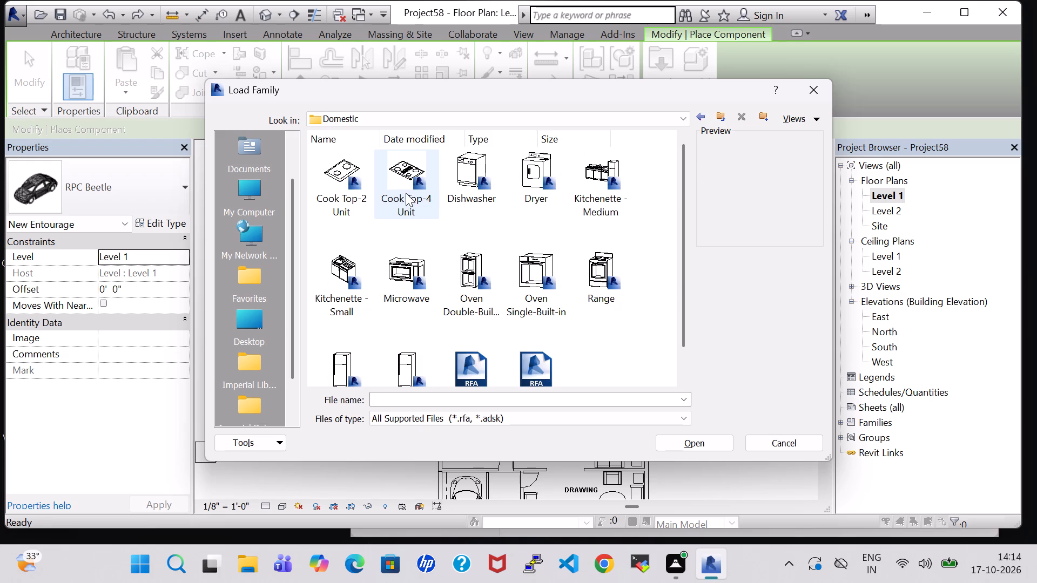
scroll(476, 206, "down", 1)
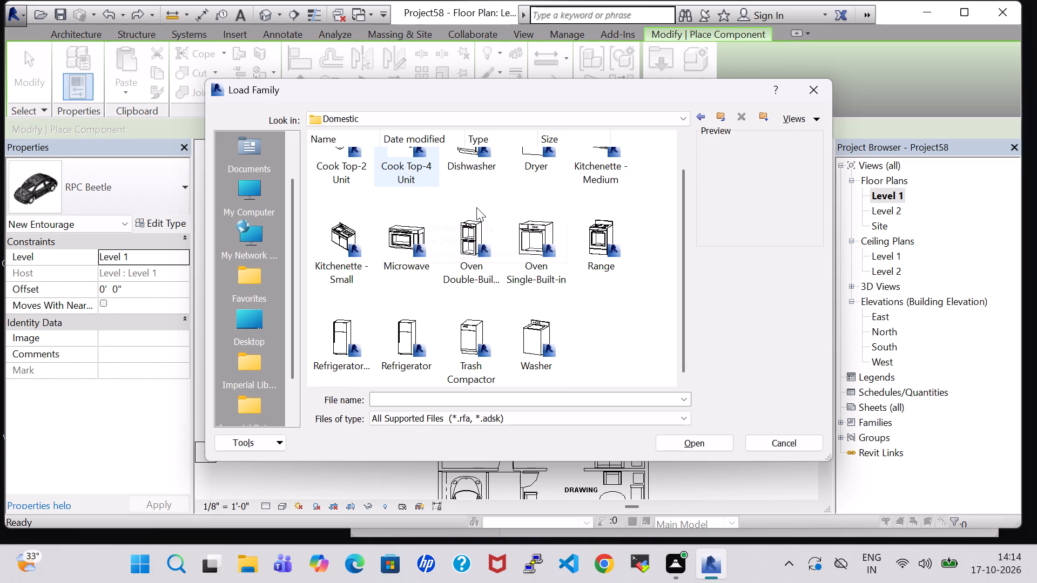
left_click(524, 338)
left_click(674, 444)
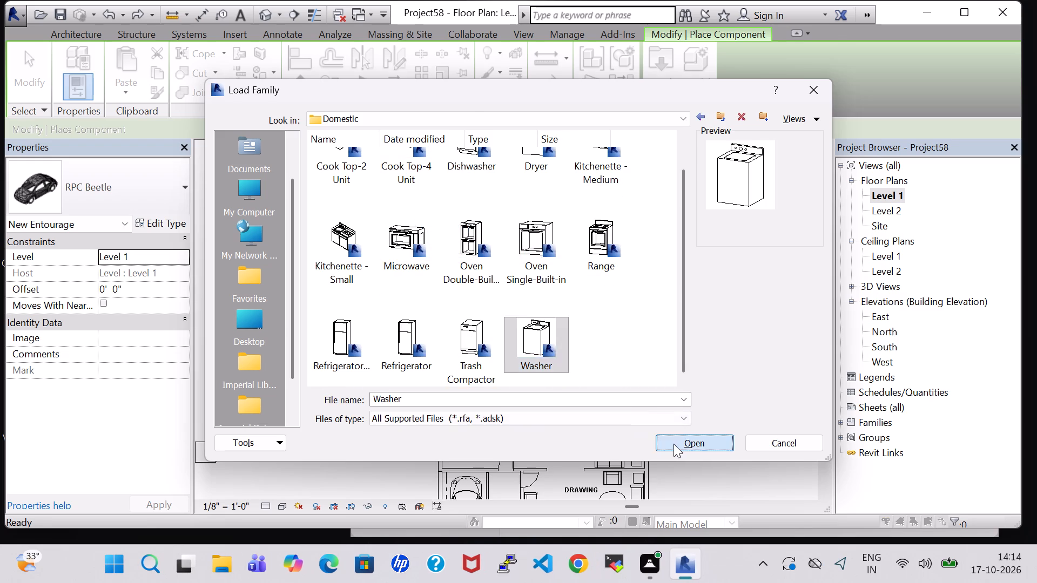
Place the 27" x 25" x 35" washer in the open area beside the door and nudge it closer to the bedroom wall.
scroll(541, 329, "up", 6)
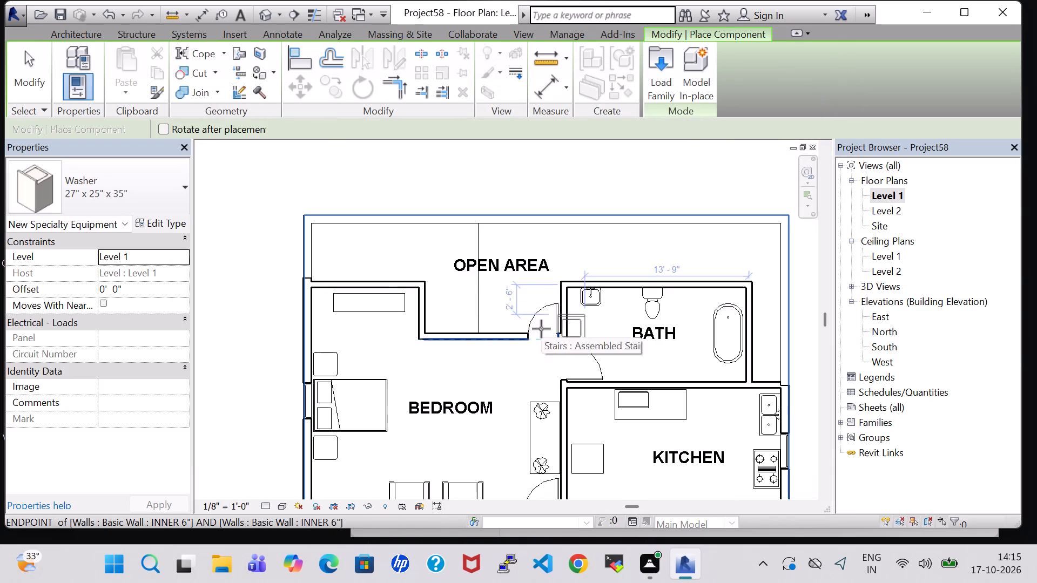
scroll(489, 327, "up", 4)
left_click(480, 327)
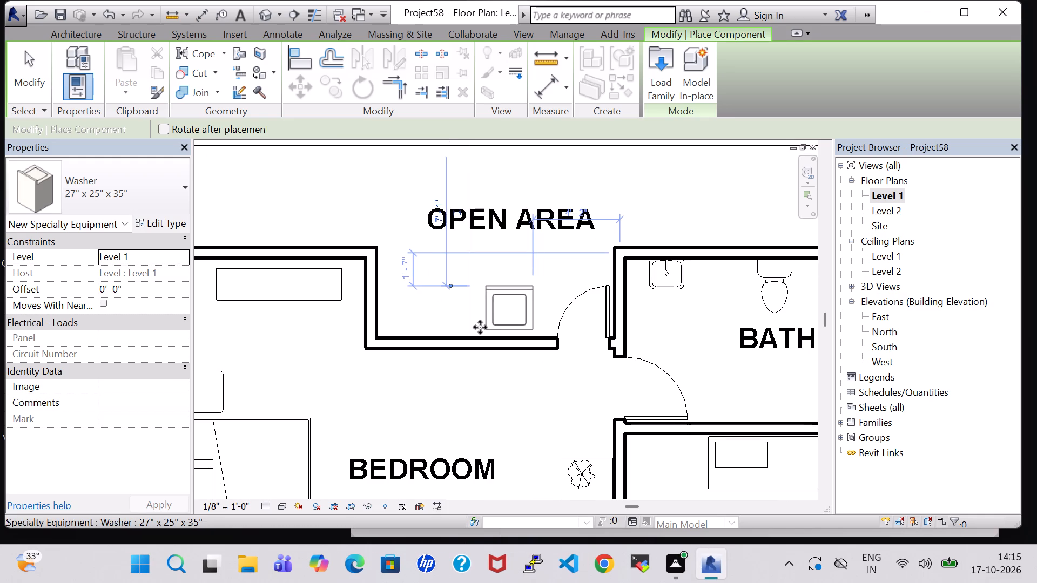
key("Escape")
key("Escape")
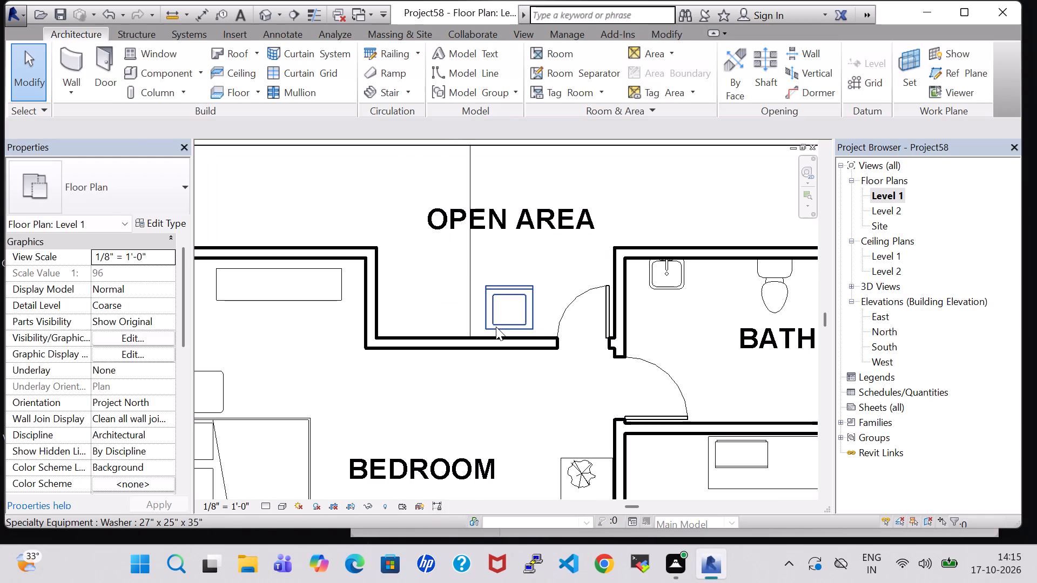
left_click(496, 327)
key("Down")
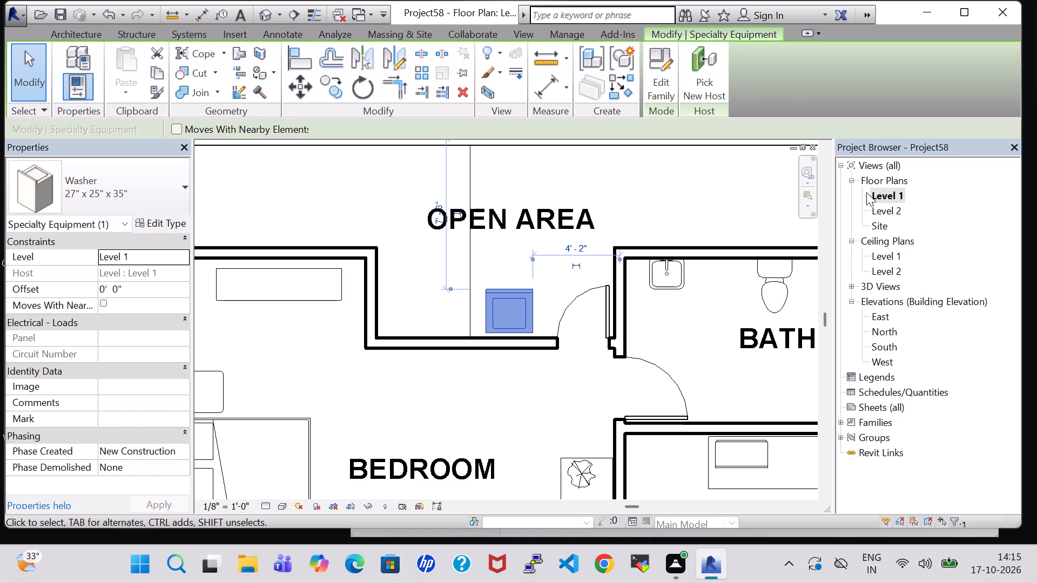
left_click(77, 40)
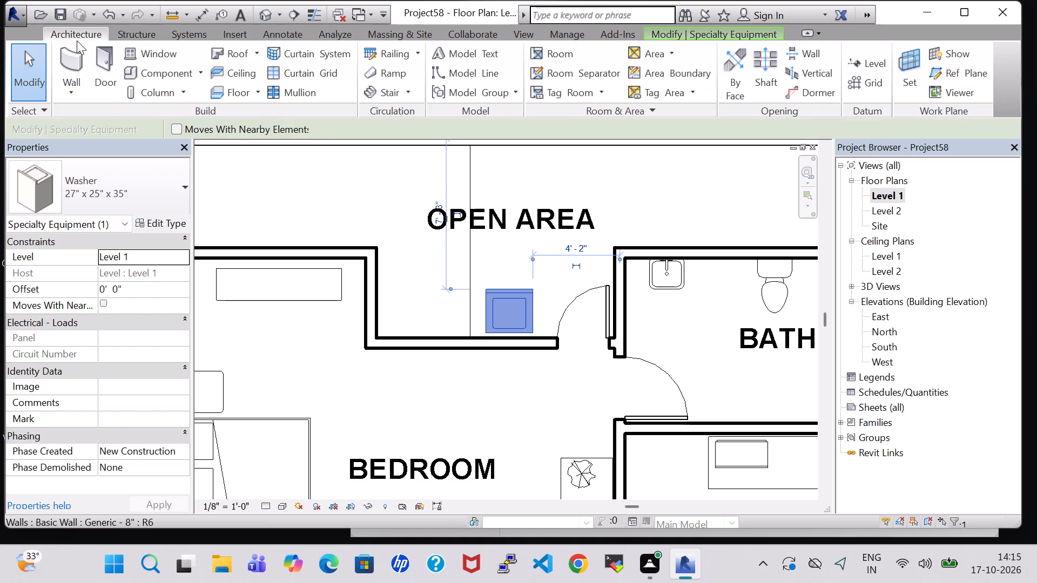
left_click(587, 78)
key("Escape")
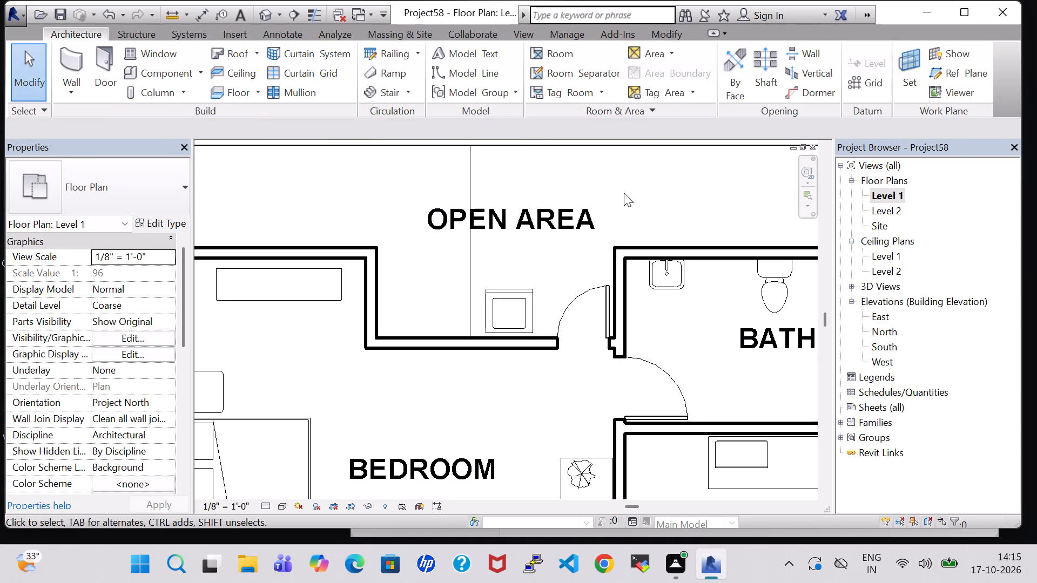
Load the Sink Vanity-Round family from the US Imperial library's Plumbing, Architectural, Fixtures, Sinks folder.
key("Escape")
left_click(166, 73)
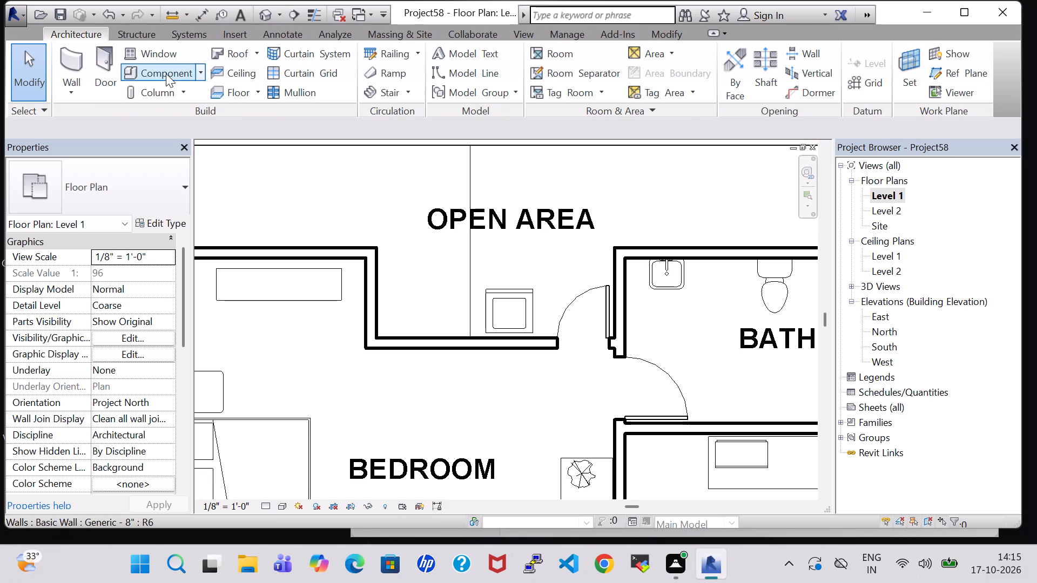
left_click(657, 85)
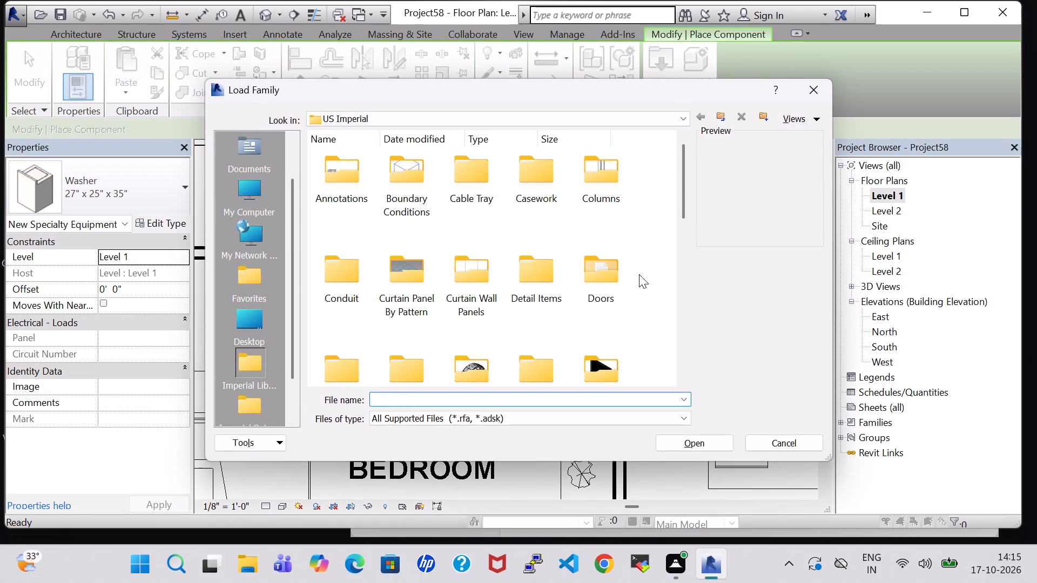
double_click(610, 374)
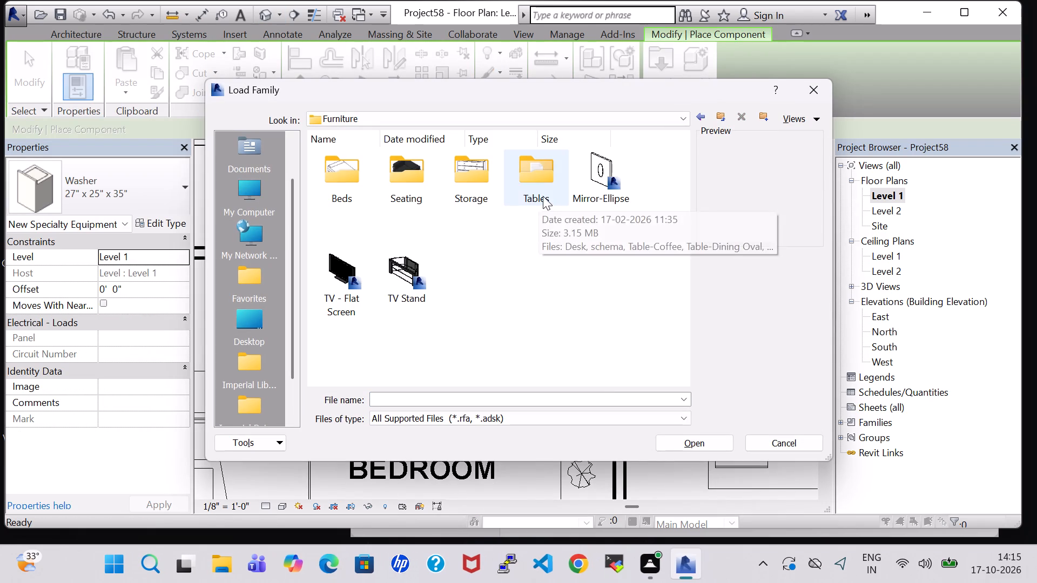
left_click(695, 114)
left_click(540, 194)
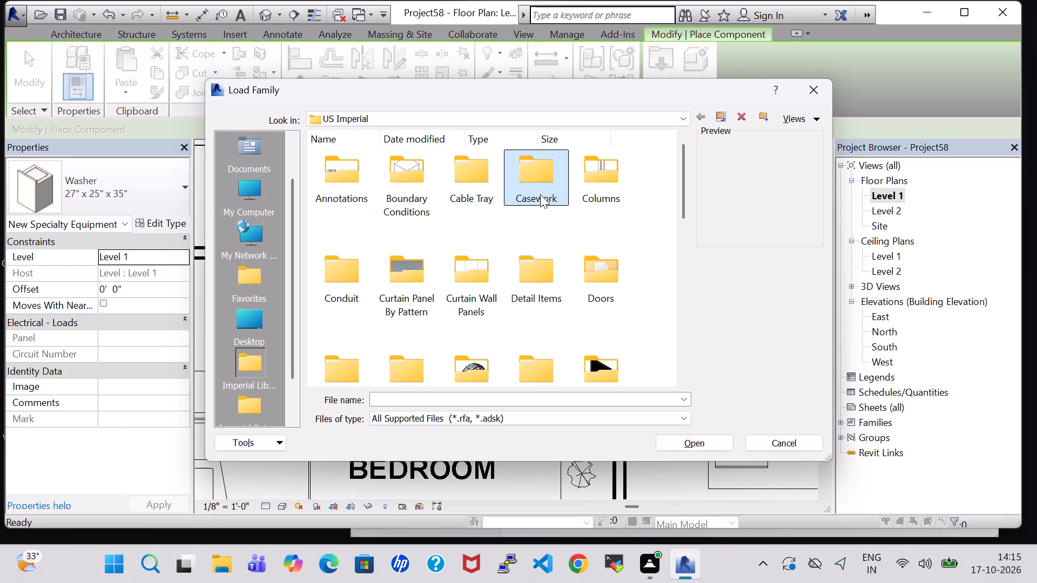
key("p")
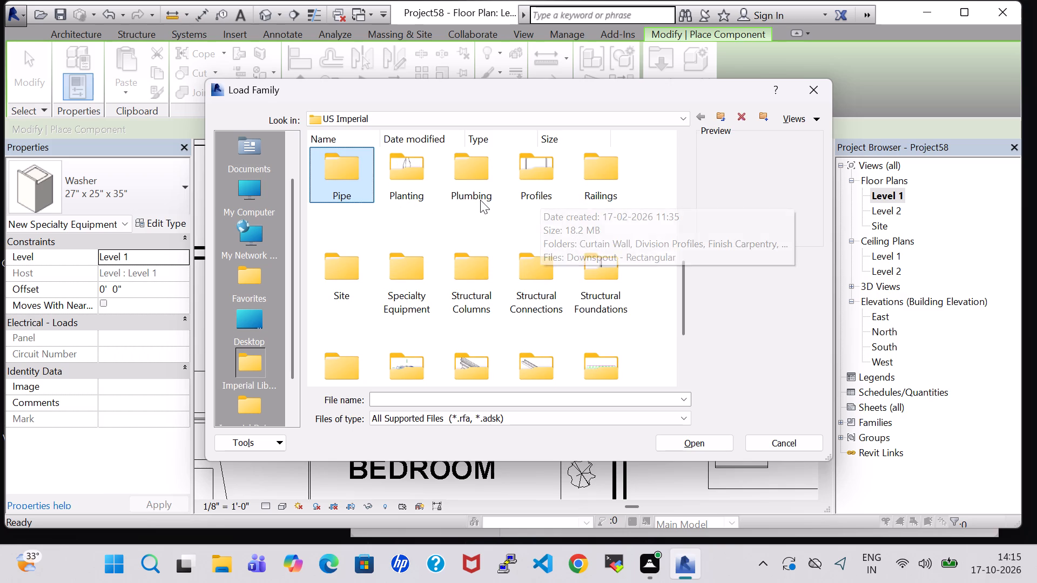
double_click(483, 185)
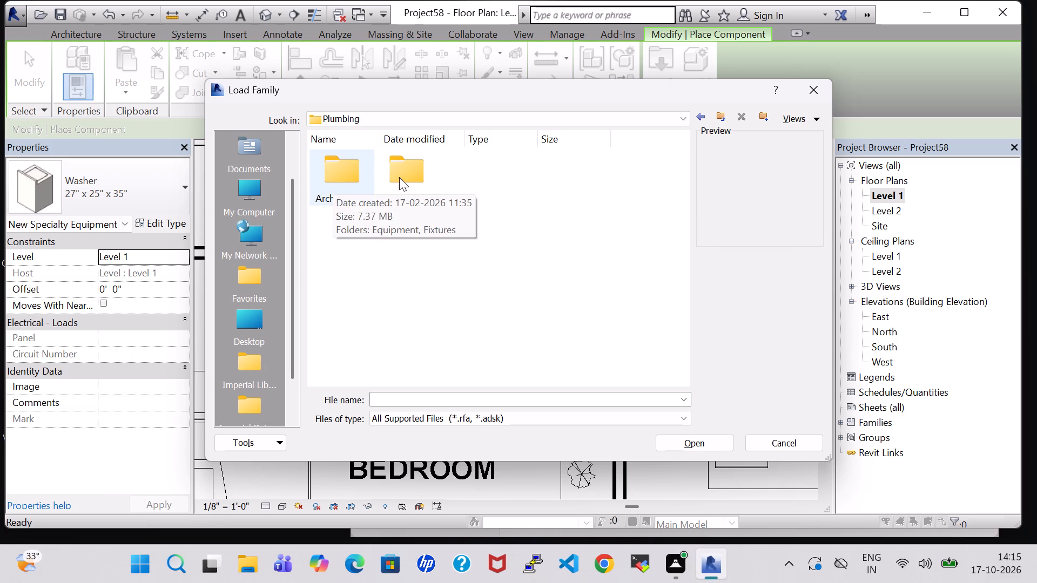
double_click(403, 180)
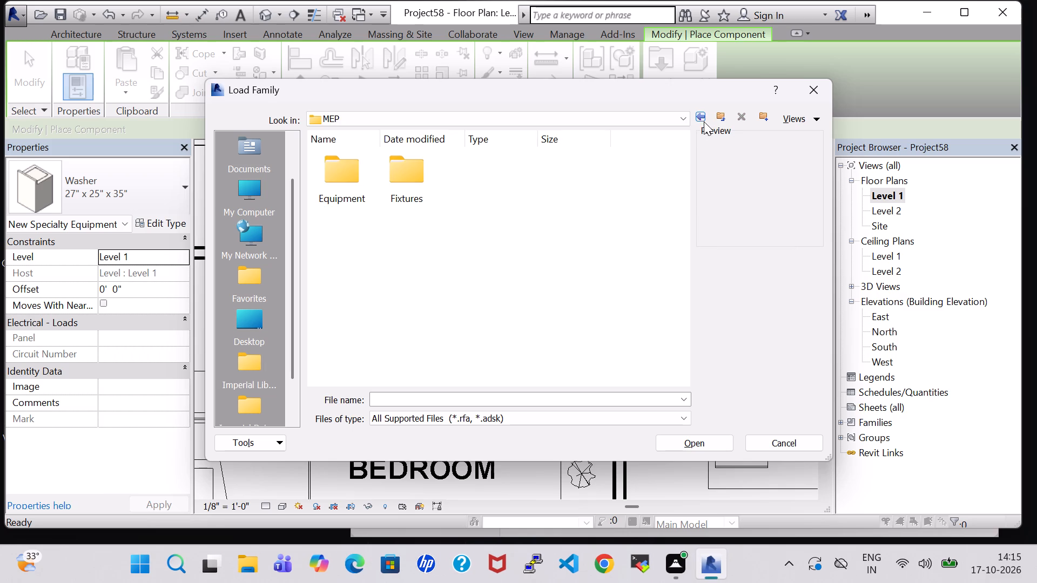
left_click(704, 117)
double_click(358, 171)
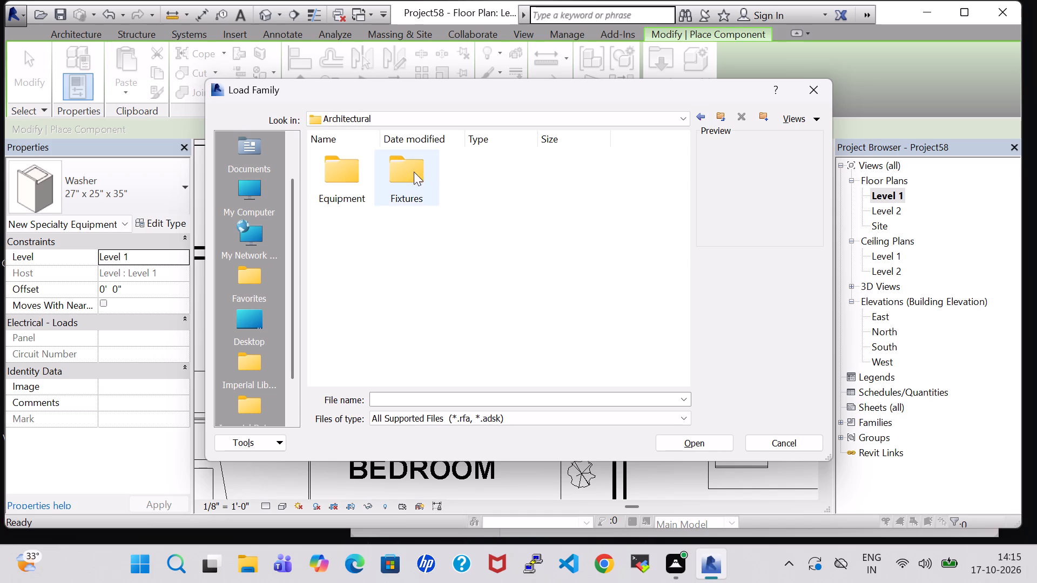
double_click(403, 172)
double_click(582, 191)
double_click(594, 191)
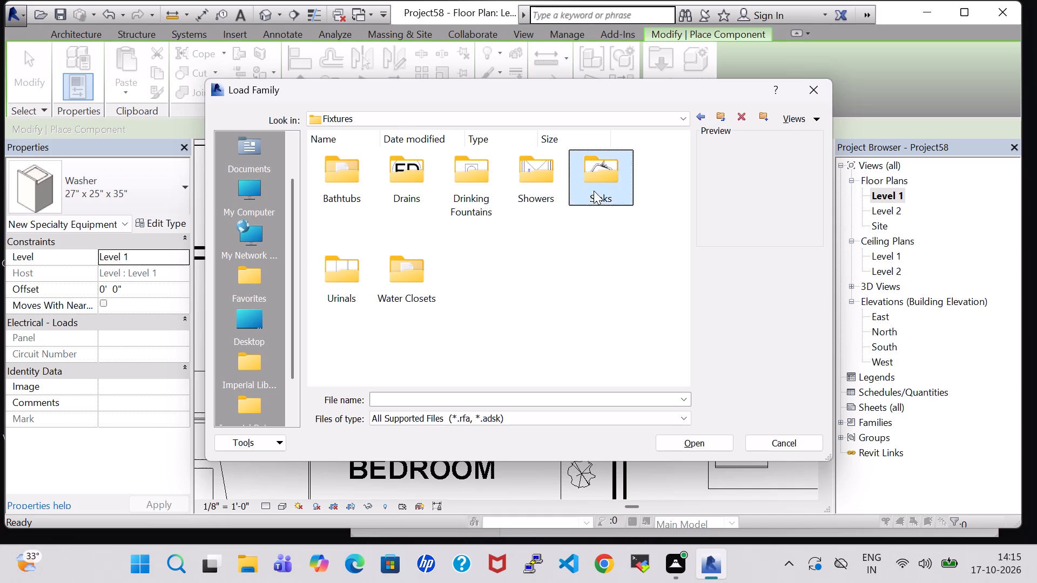
left_click(557, 262)
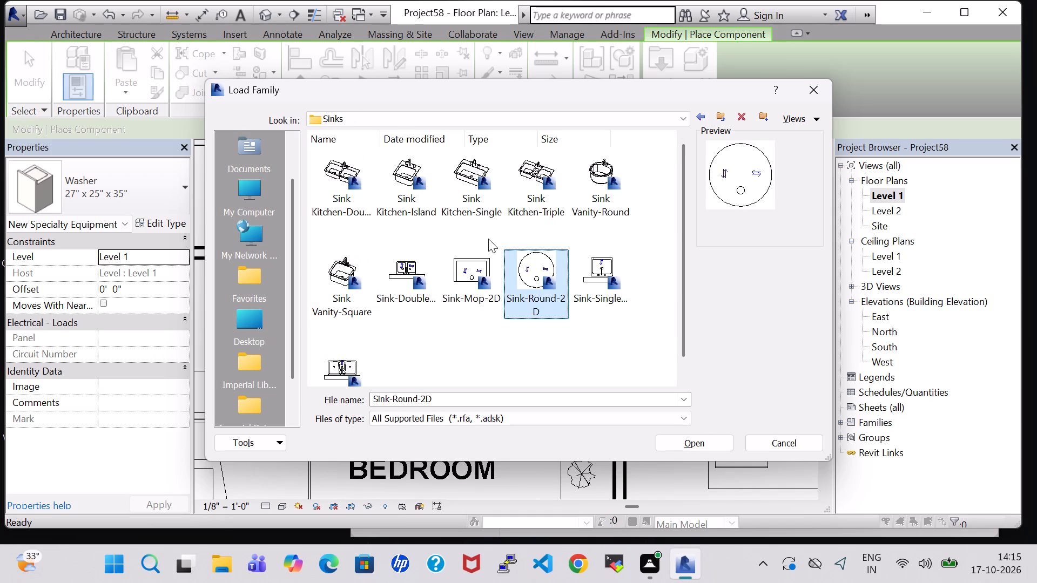
left_click(583, 211)
left_click(722, 438)
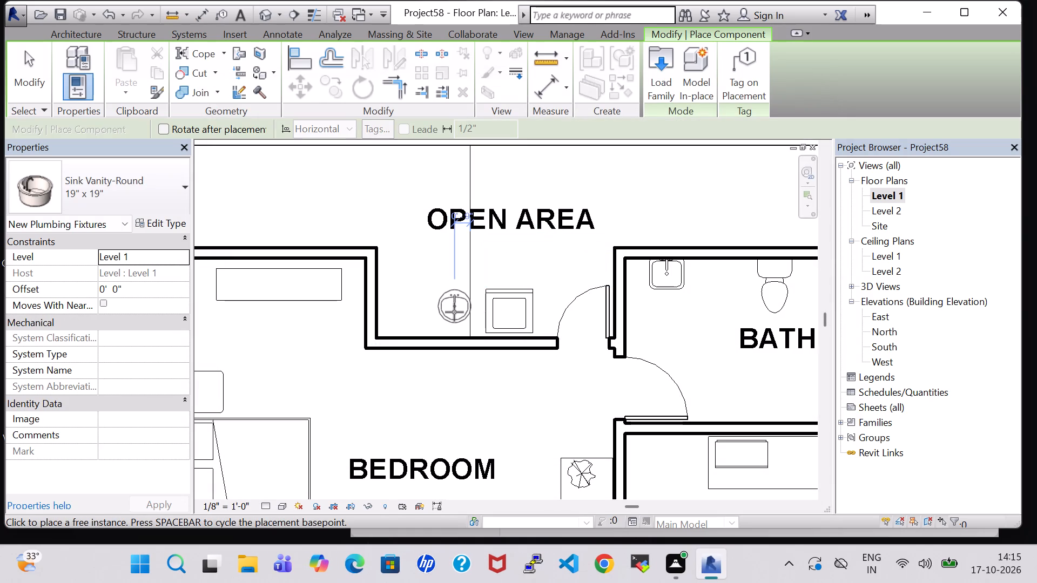
Place the 19" x 19" round vanity sink, turned 180°, against the open area's bedroom wall beside the washer, about 3'-9" from the side wall.
key("space")
key("space")
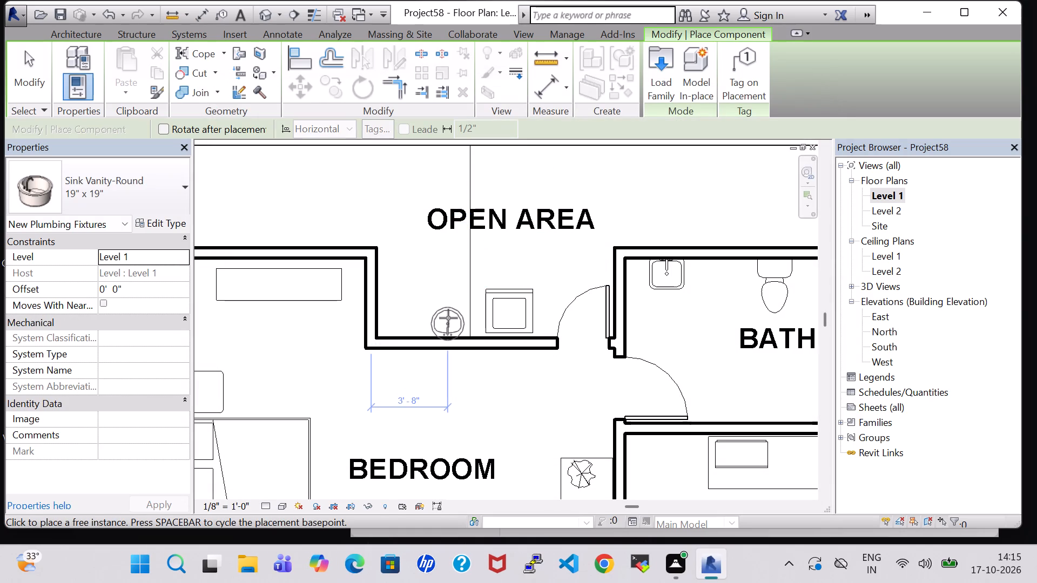
scroll(448, 318, "up", 3)
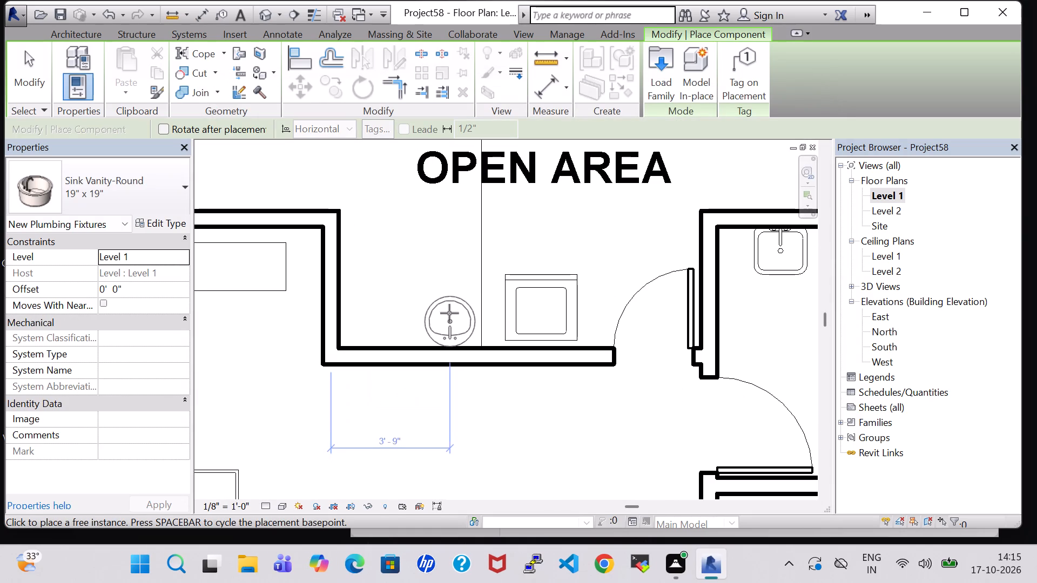
left_click(449, 313)
key("Escape")
key("Escape")
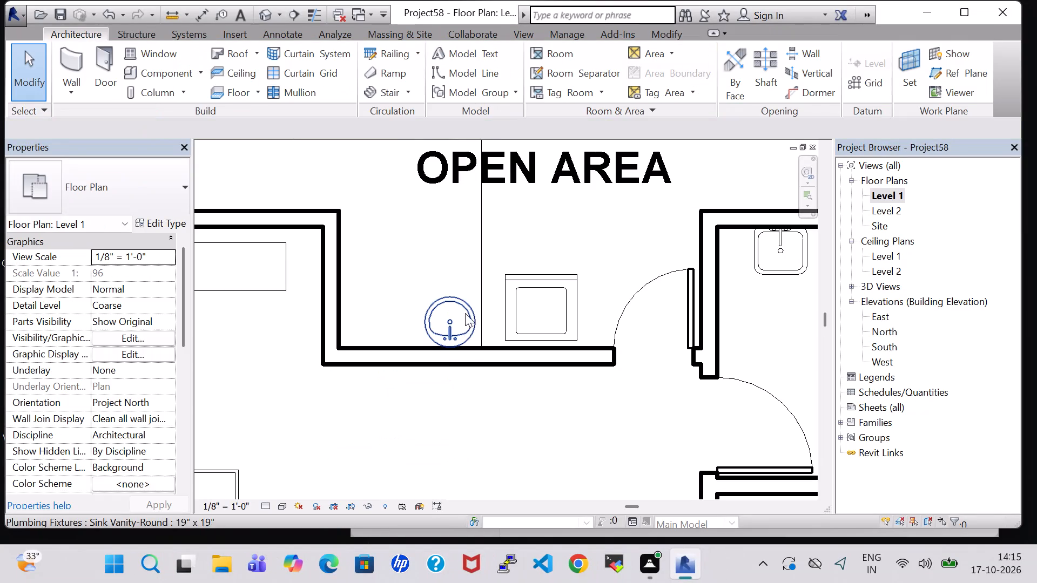
Rotate the washer in the open area 180° in the 3D view.
left_click(262, 15)
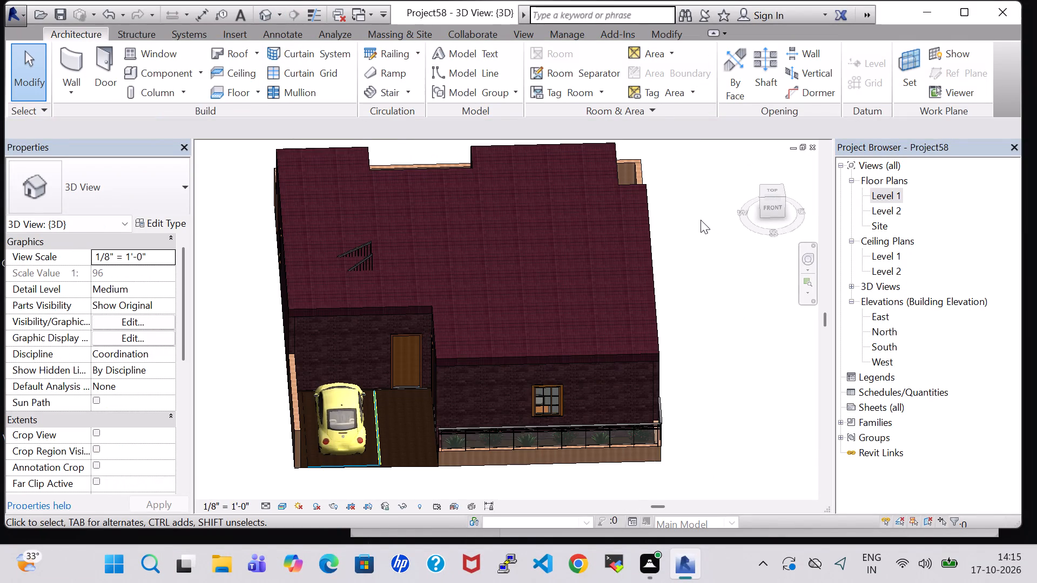
scroll(701, 220, "up", 1)
middle_click_drag(701, 220, 552, 314)
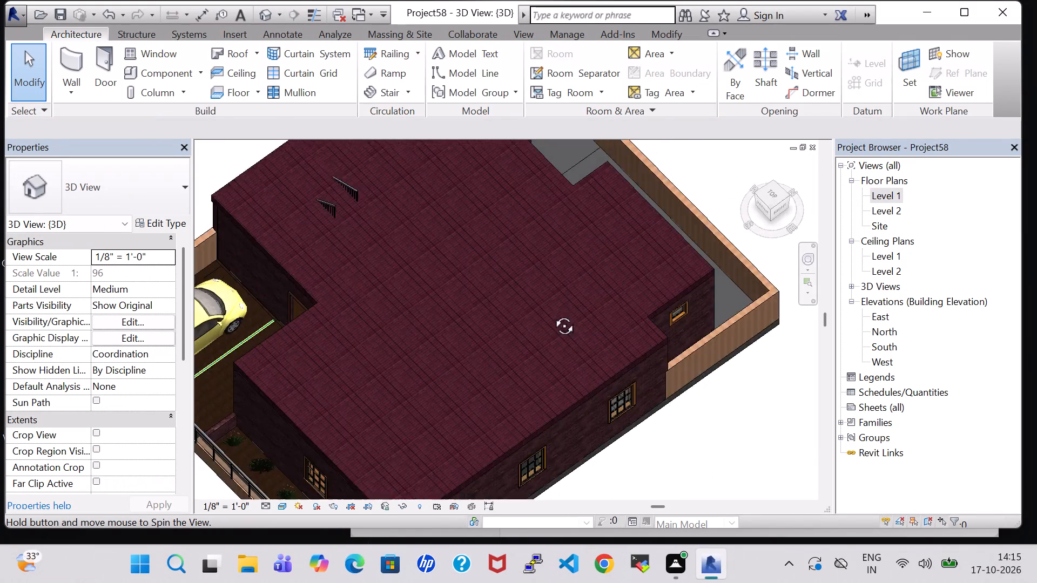
middle_click_drag(552, 314, 425, 306)
scroll(805, 488, "up", 1)
middle_click_drag(736, 464, 715, 419, "shift")
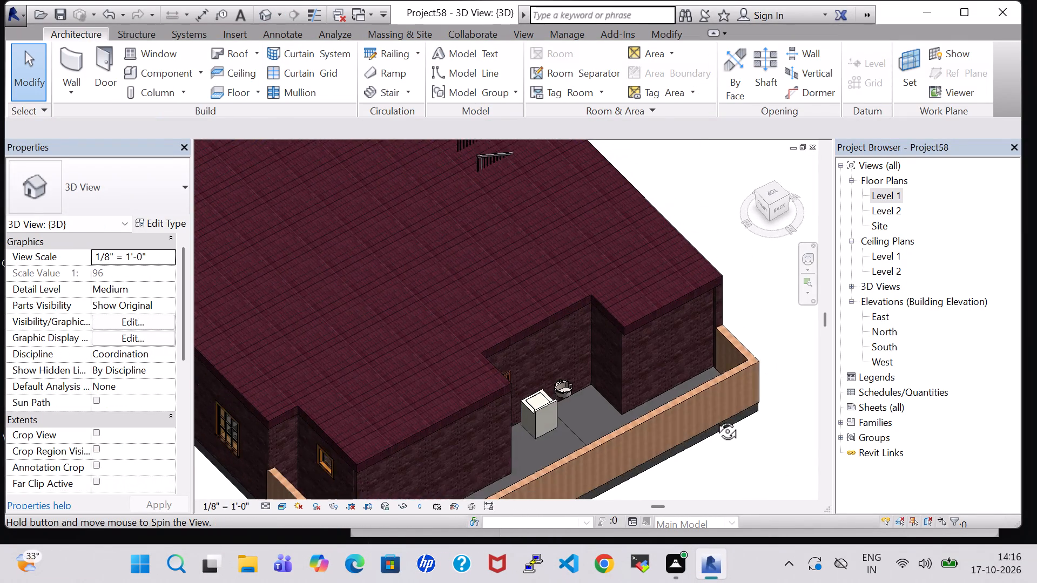
middle_click_drag(715, 419, 711, 399, "shift")
left_click(538, 413)
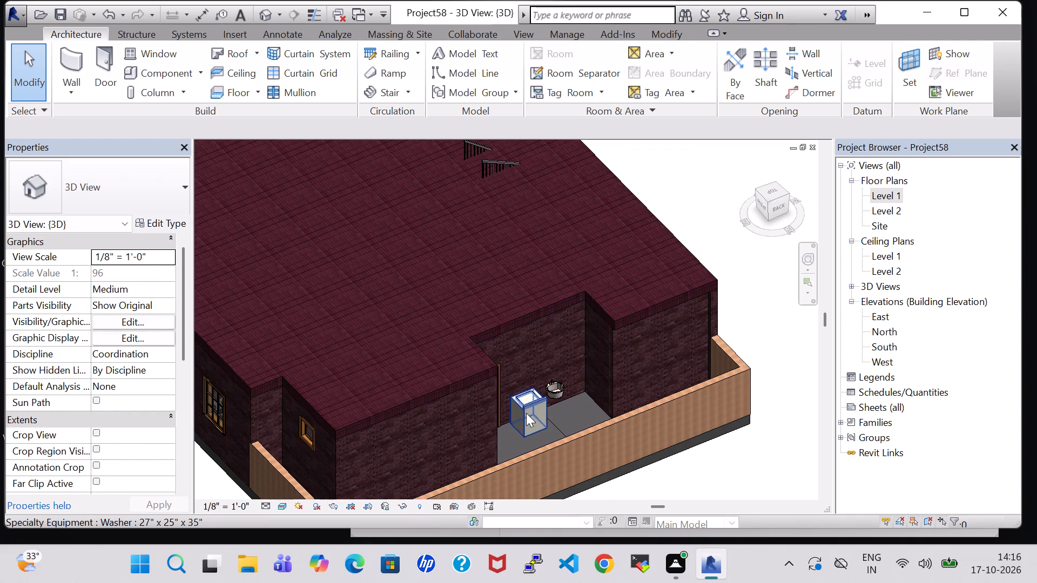
left_click(526, 413)
key("space")
key("space")
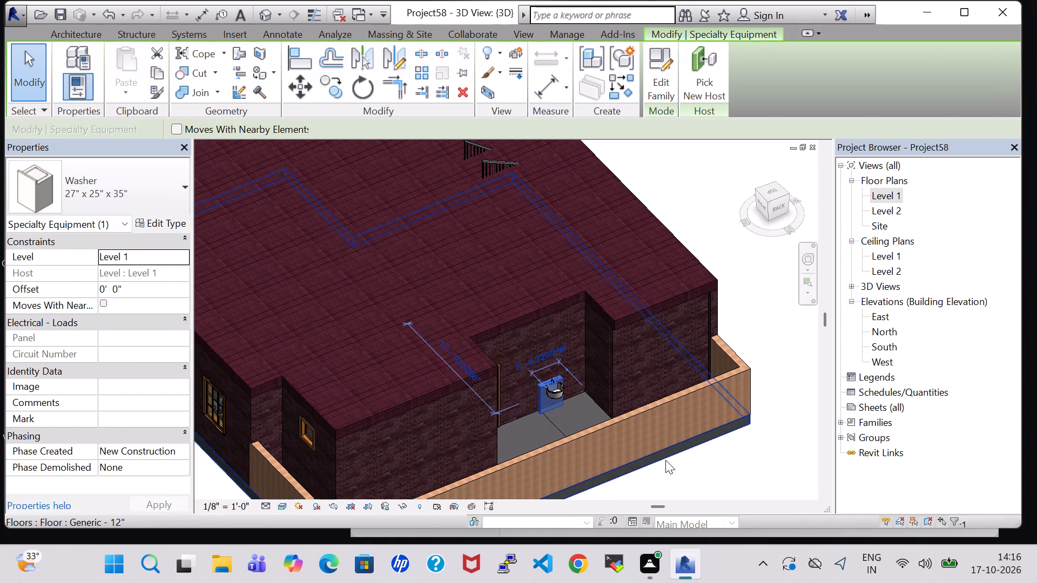
left_click(693, 490)
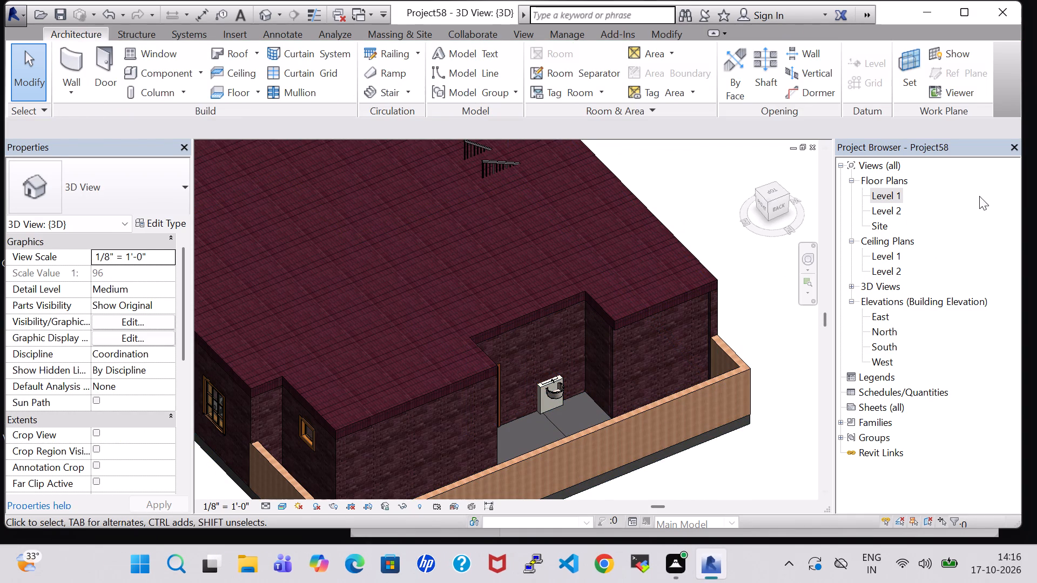
Move the washer in the Level 1 floor plan out of the bedroom wall, back into the open area between the sink and the door.
double_click(890, 191)
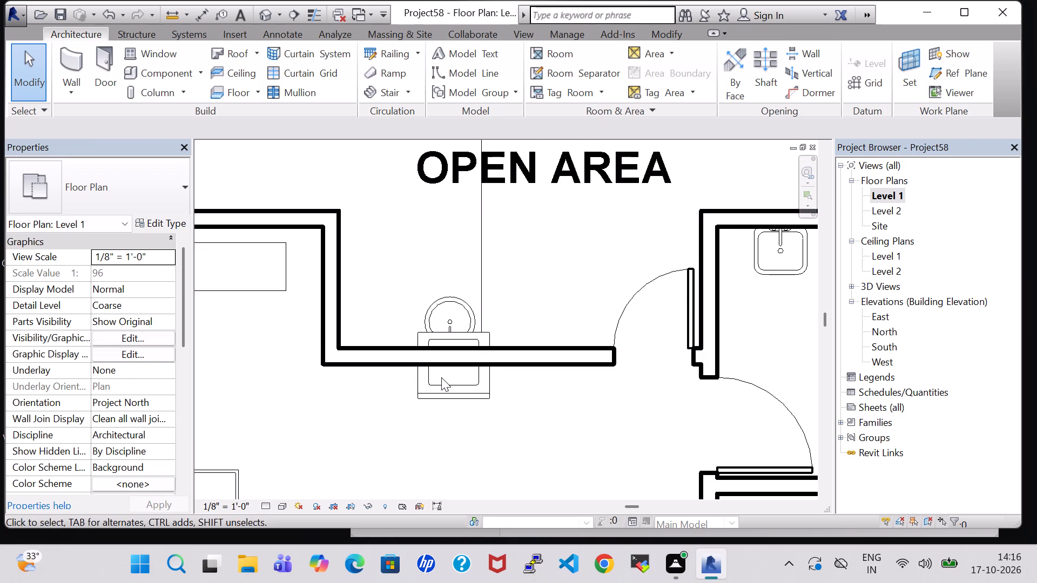
left_click(486, 336)
key("Up")
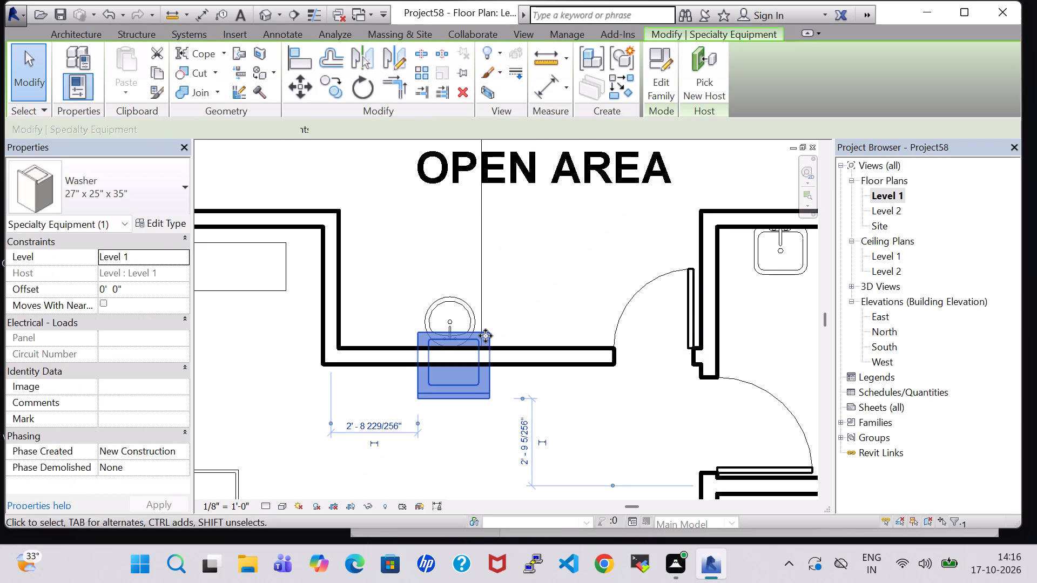
key("Up")
key("Up")
key("Up")
key("Up")
key("Up")
key("Up")
key("Up")
key("Up")
key("Up")
key("Up")
key("Up")
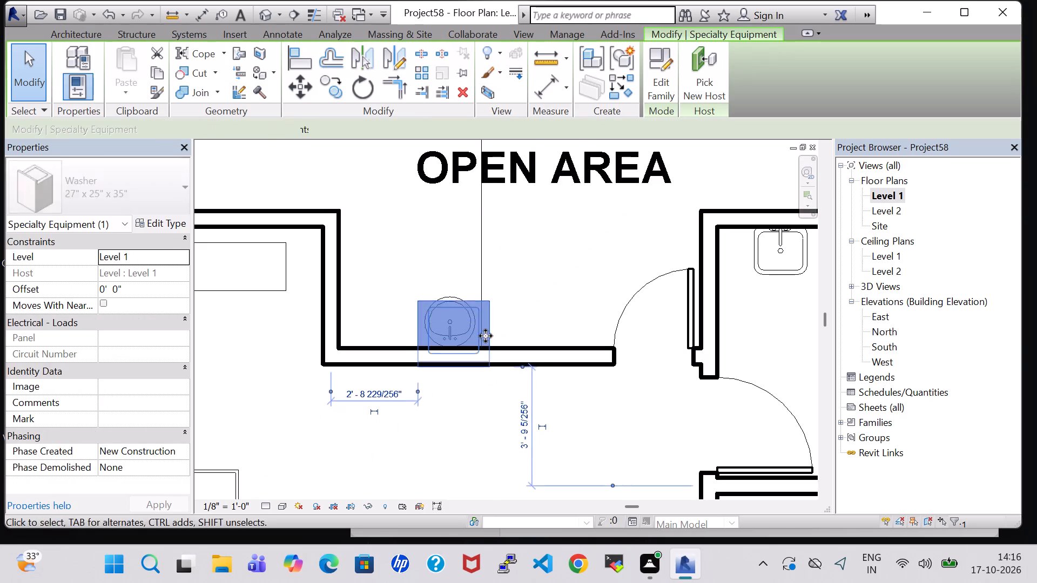
key("Up")
key("Up")
key("Up")
key("Up")
key("Up")
key("Up")
key("Up")
key("Up")
key("Up")
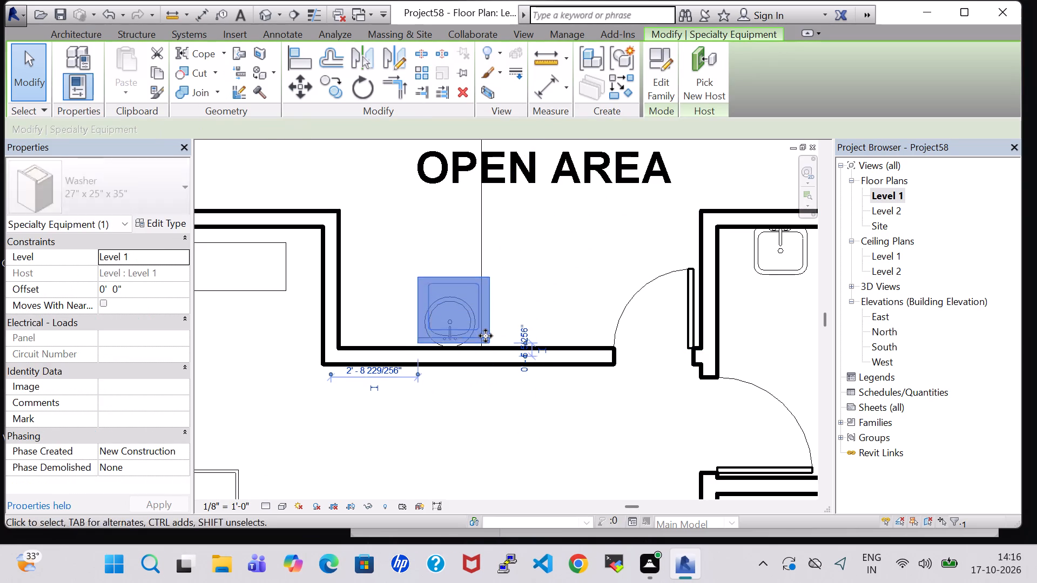
key("Right")
key("Right")
key("Right")
key("Right")
key("Right")
key("Right")
key("Right")
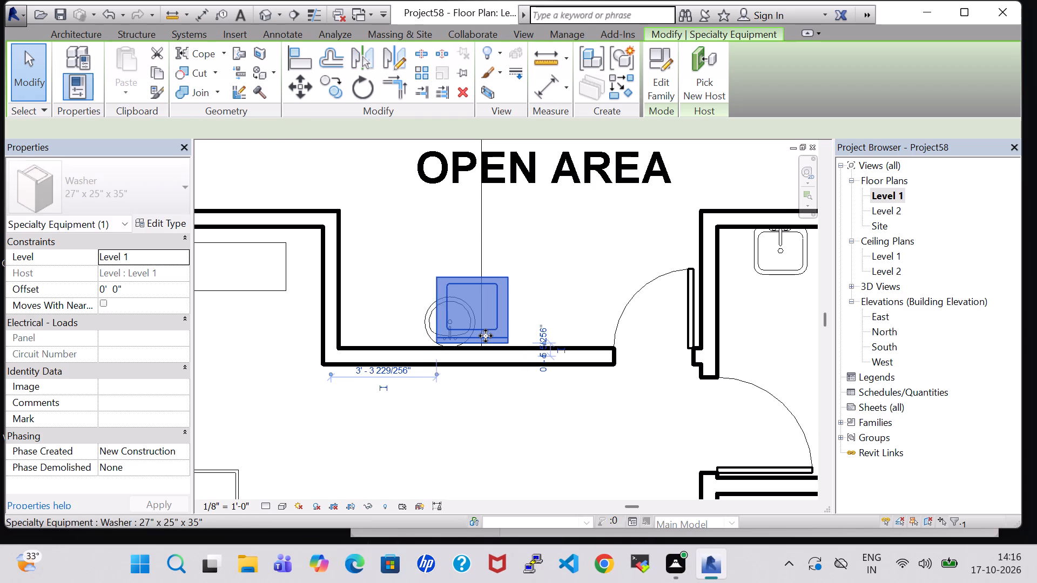
key("Right")
key("Right")
key("Right")
key("Right")
key("Right")
key("Right")
key("Right")
key("Right")
key("Right")
key("Right")
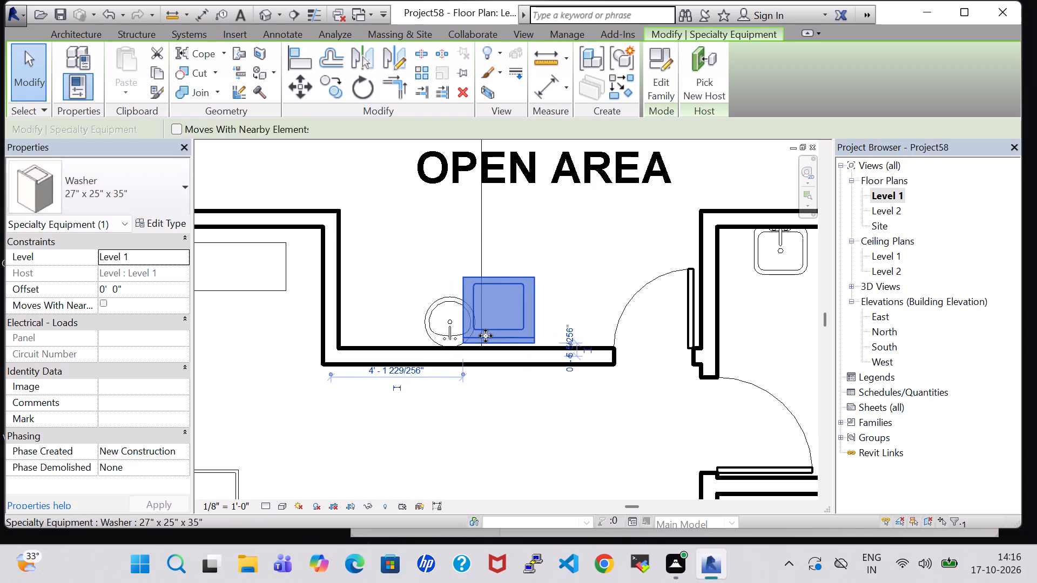
key("Right")
key("Right")
key("Right")
key("Right")
key("Right")
key("Right")
key("Right")
key("Right")
key("Right")
key("Right")
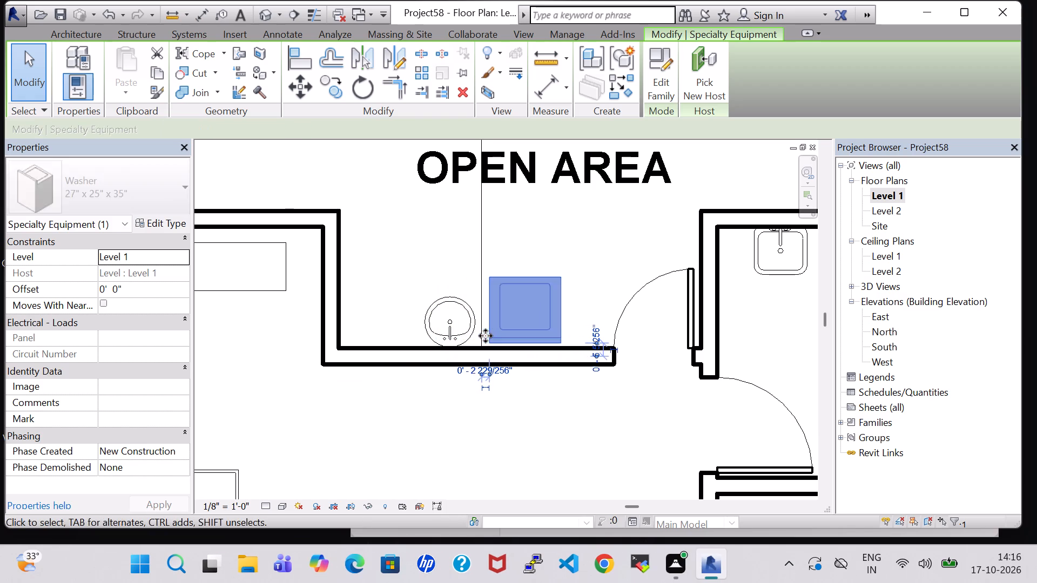
key("Right")
key("Right")
key("Right")
key("Right")
key("Right")
key("Right")
key("Right")
key("Right")
key("Right")
key("Right")
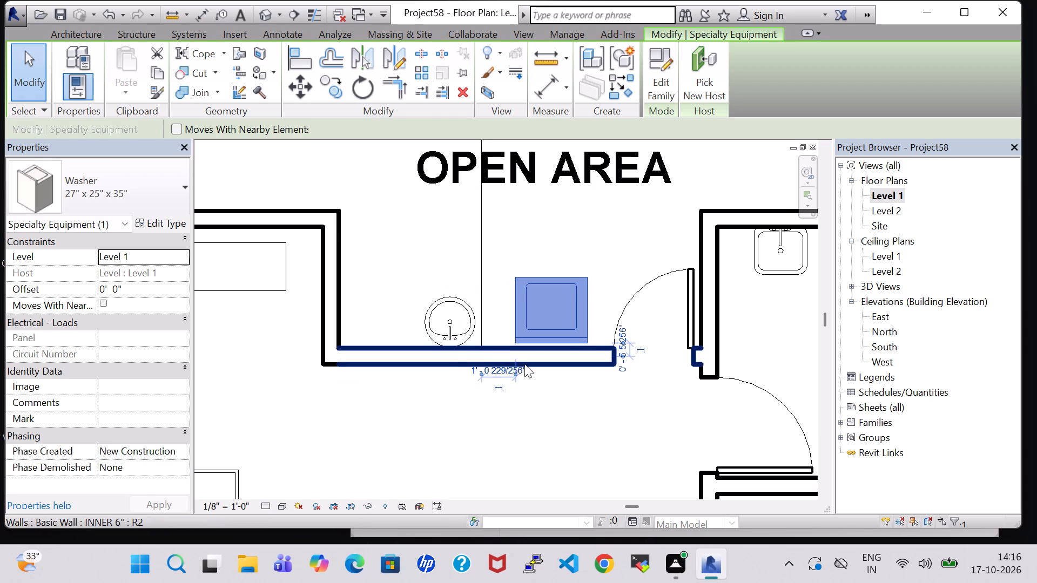
left_click(587, 415)
Inspect the washer and round sink in the open area in the 3D view.
left_click(268, 15)
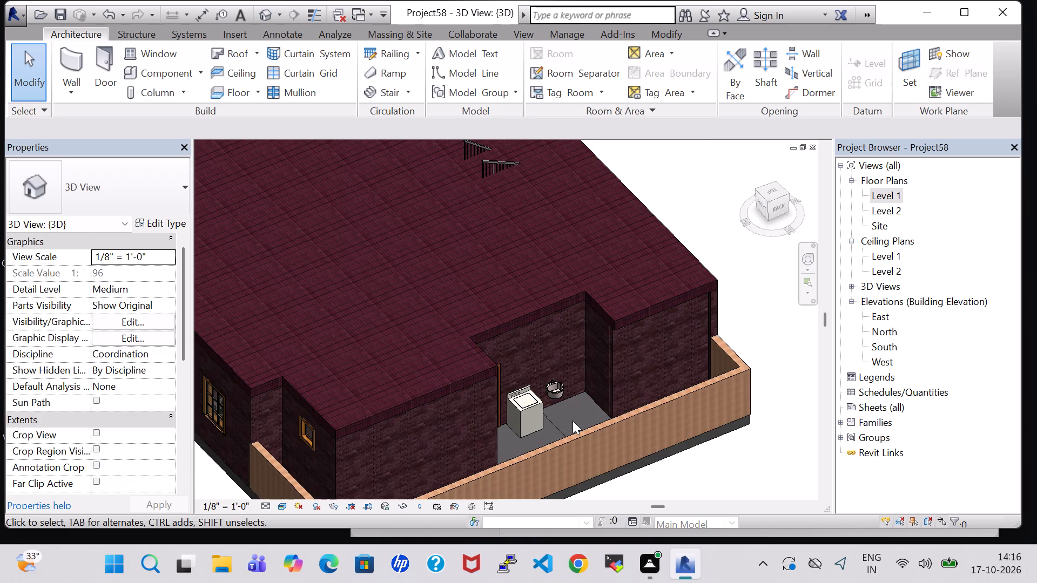
scroll(573, 421, "up", 1)
middle_click(573, 421, "shift")
middle_click_drag(762, 286, 761, 365, "shift")
middle_click_drag(762, 364, 728, 321)
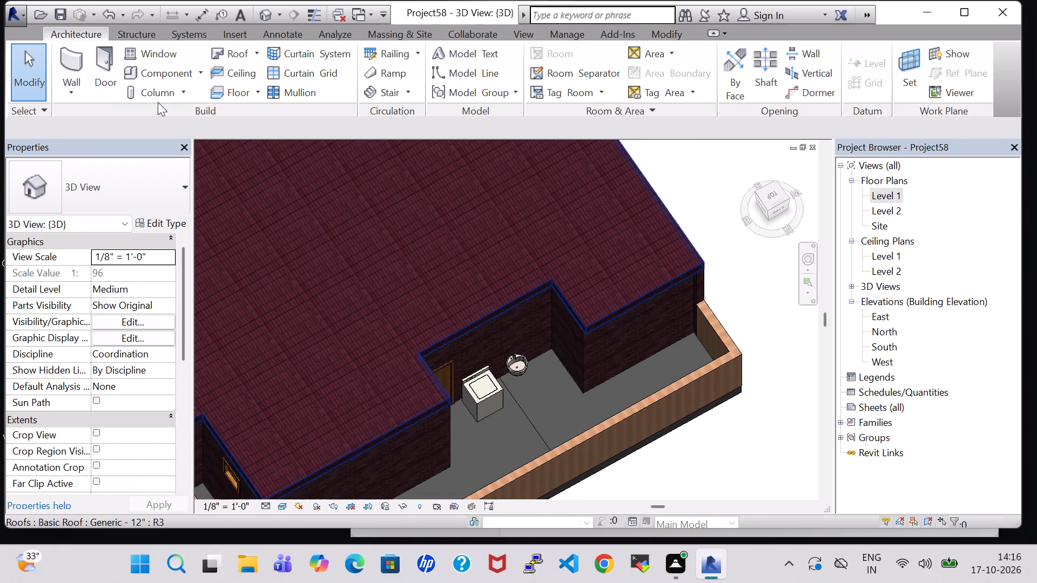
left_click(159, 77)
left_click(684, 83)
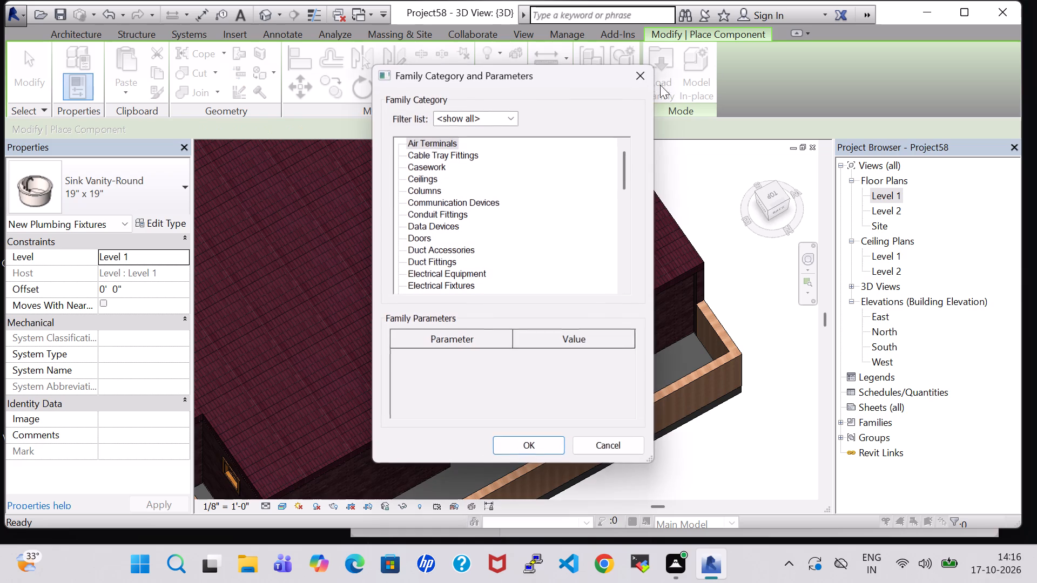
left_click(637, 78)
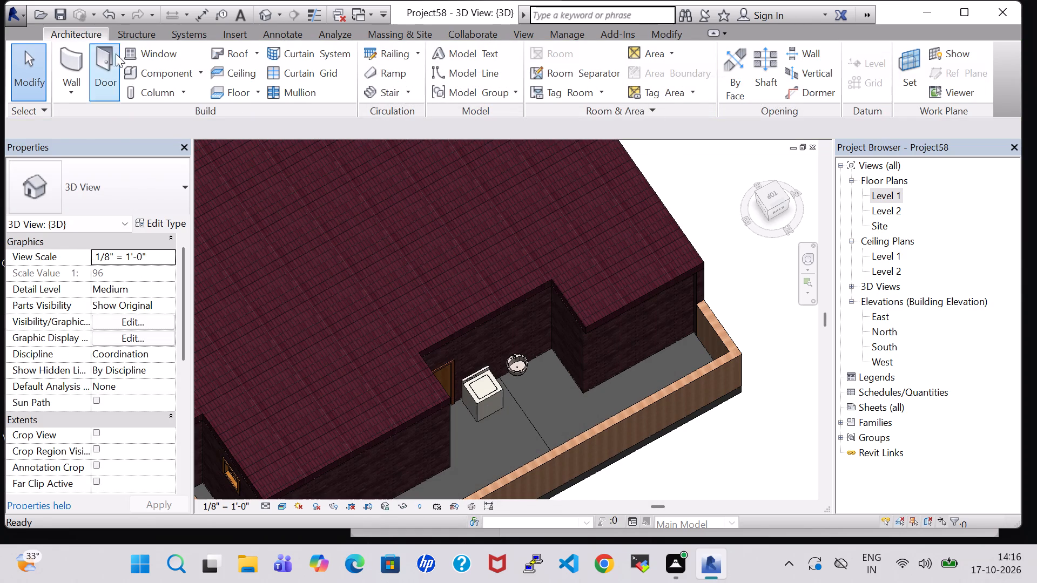
Load the Floor Drain - Round family from the Drains folder of the MEP plumbing fixtures library.
left_click(146, 71)
left_click(666, 83)
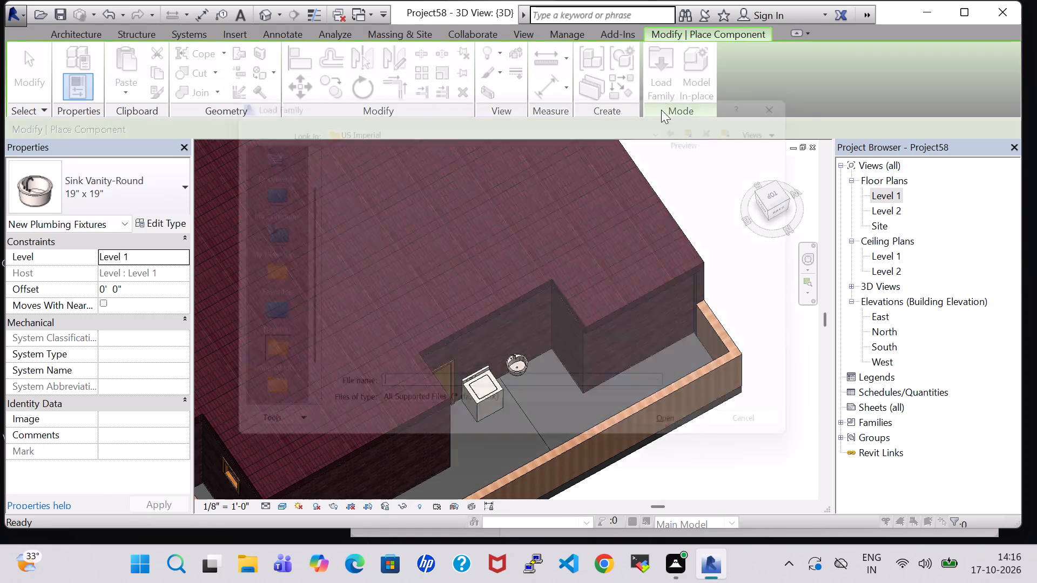
left_click(600, 375)
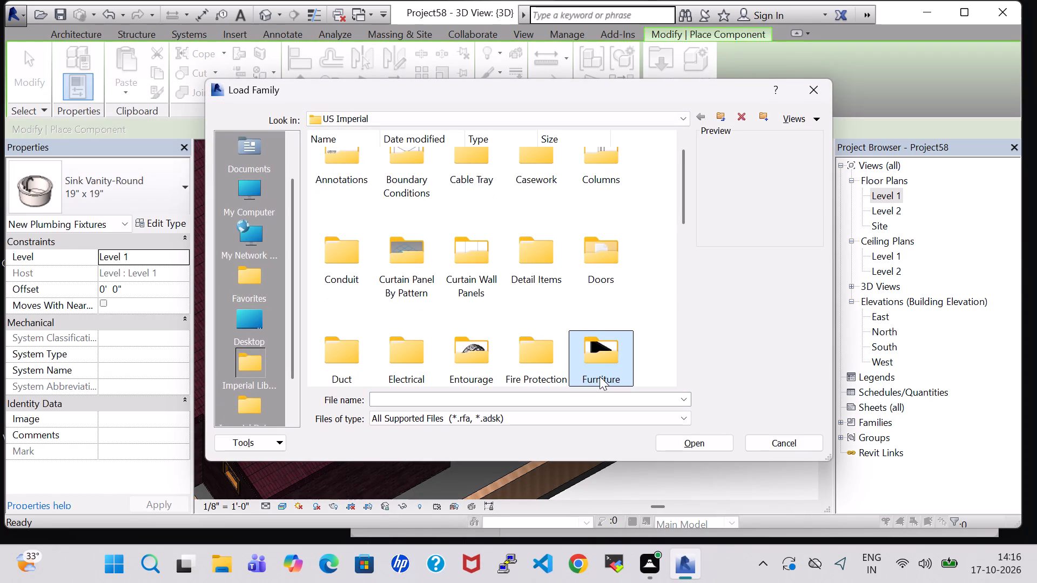
key("p")
double_click(497, 177)
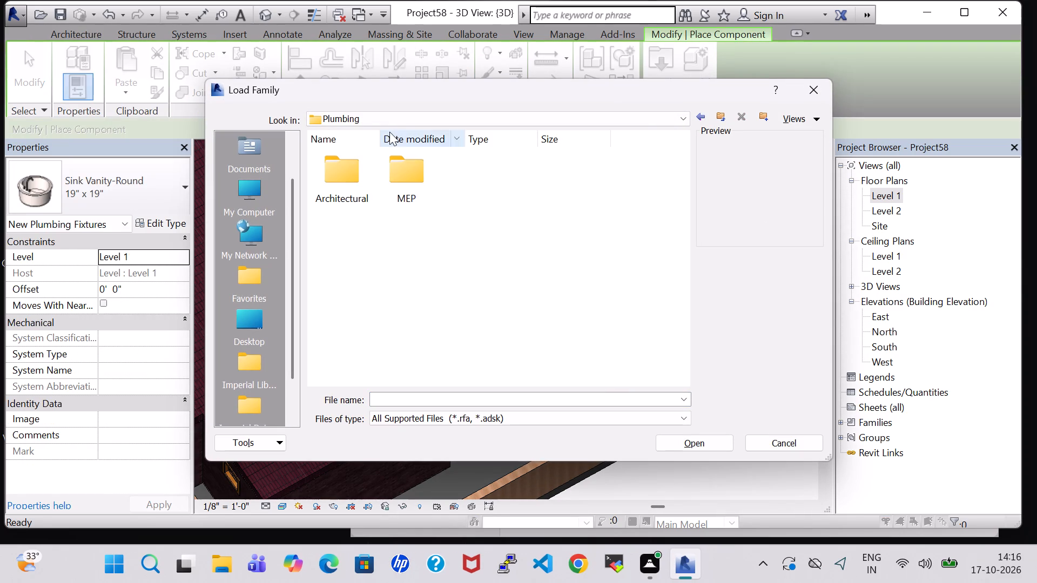
left_click(412, 179)
left_click(408, 179)
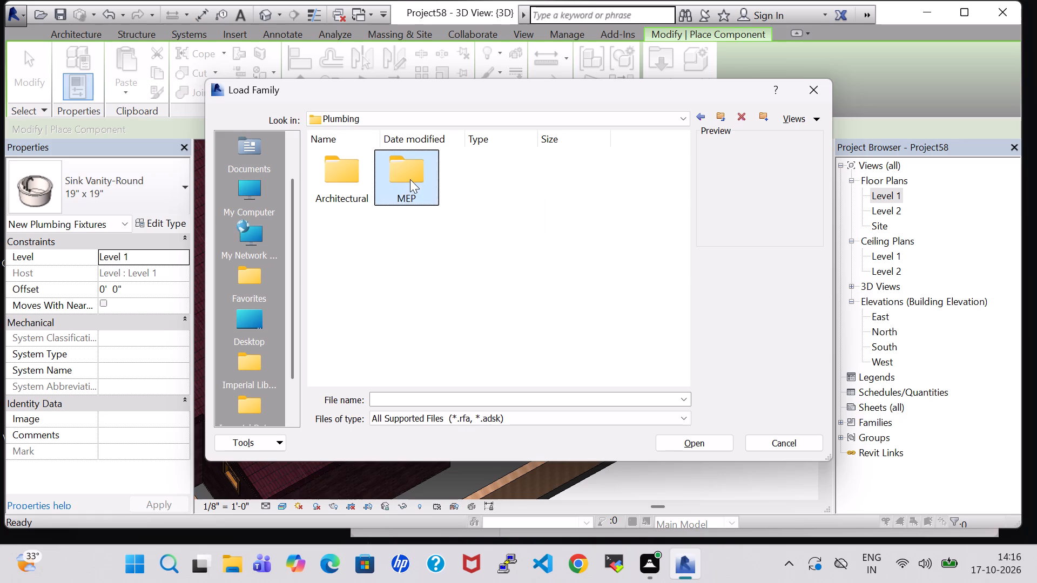
double_click(410, 179)
double_click(402, 186)
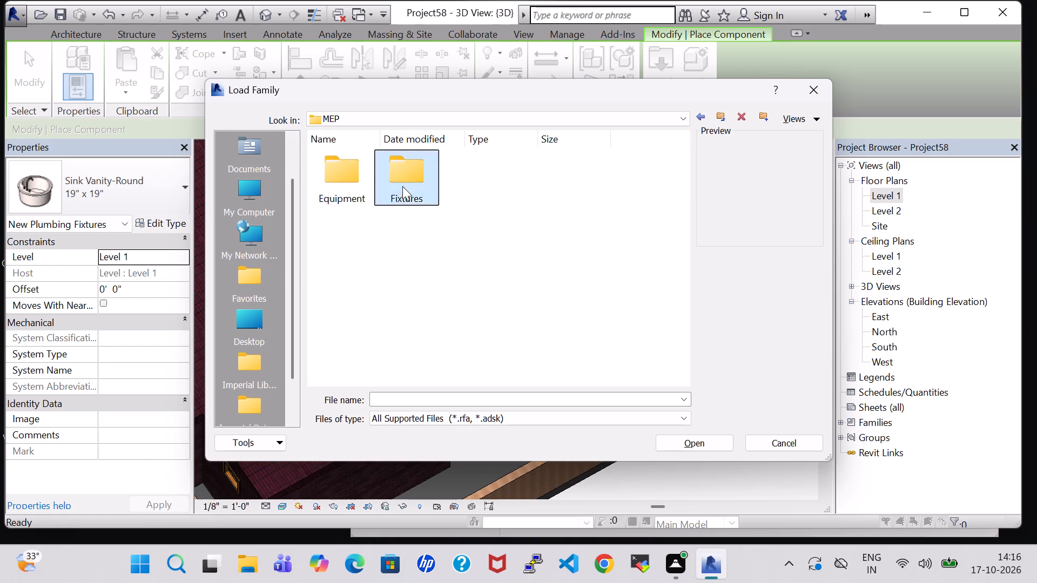
left_click(560, 191)
left_click(556, 193)
left_click(553, 194)
double_click(528, 191)
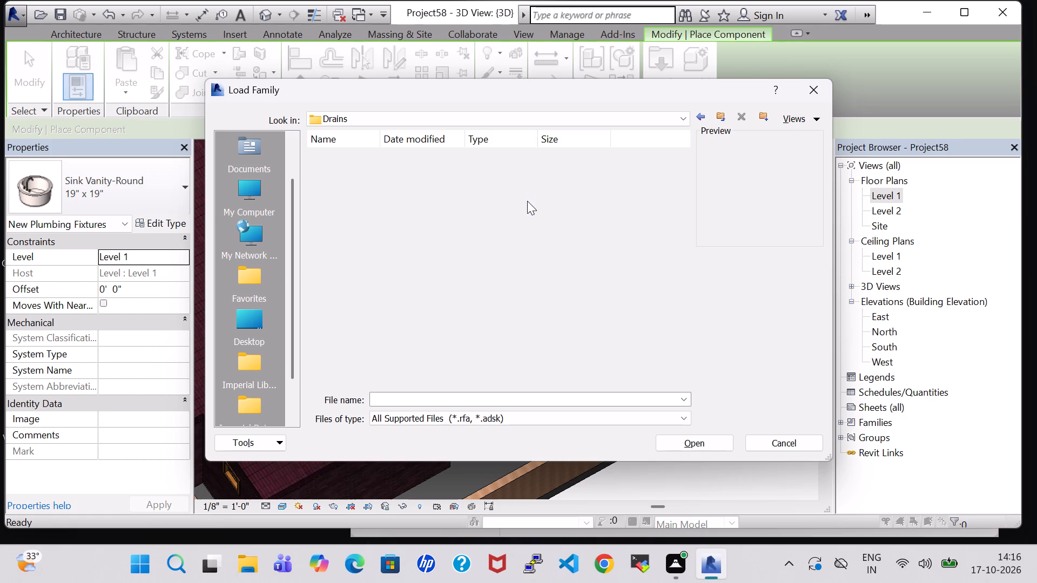
left_click(392, 180)
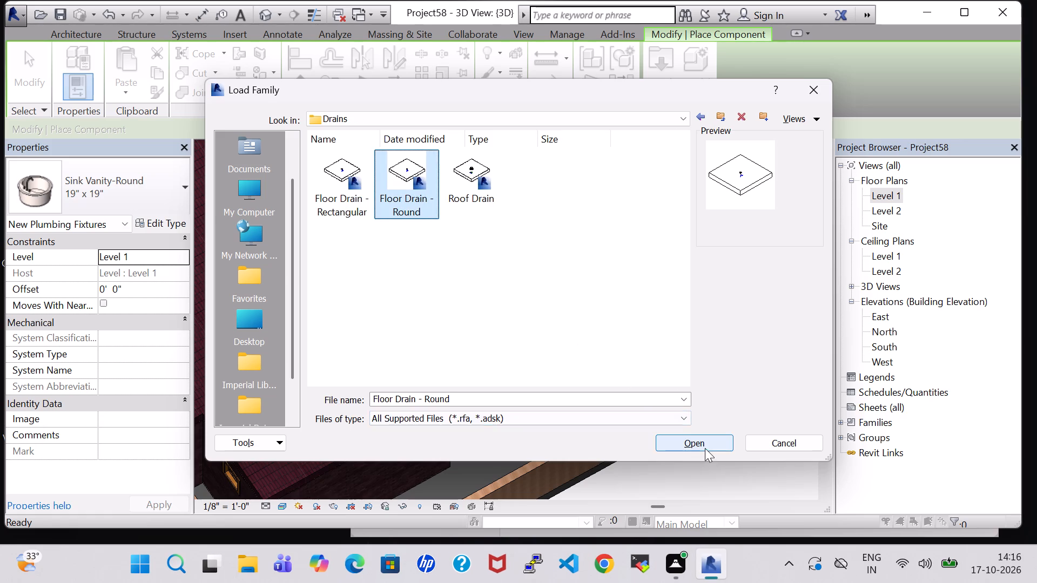
left_click(705, 448)
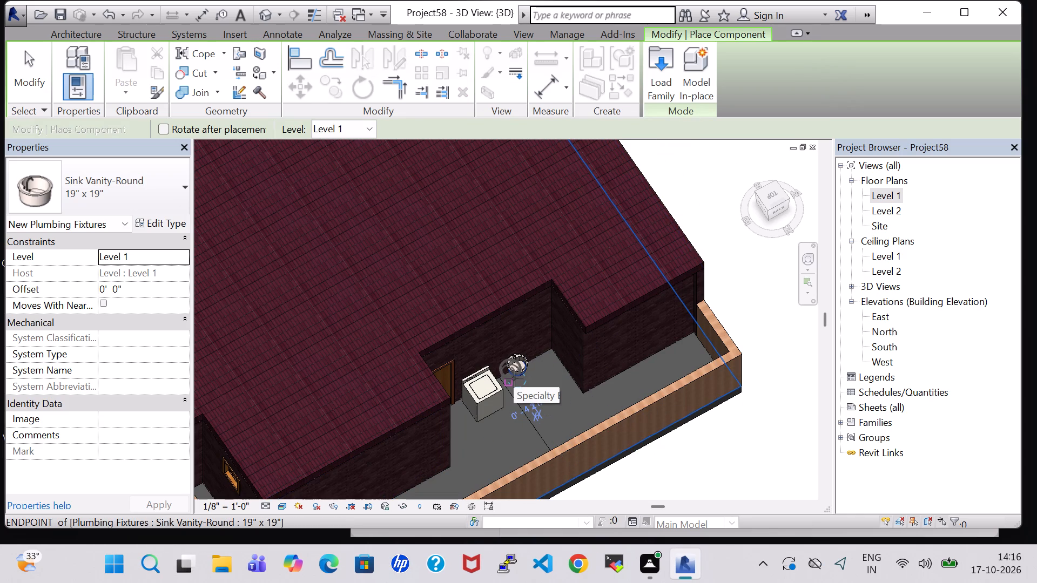
key("Escape")
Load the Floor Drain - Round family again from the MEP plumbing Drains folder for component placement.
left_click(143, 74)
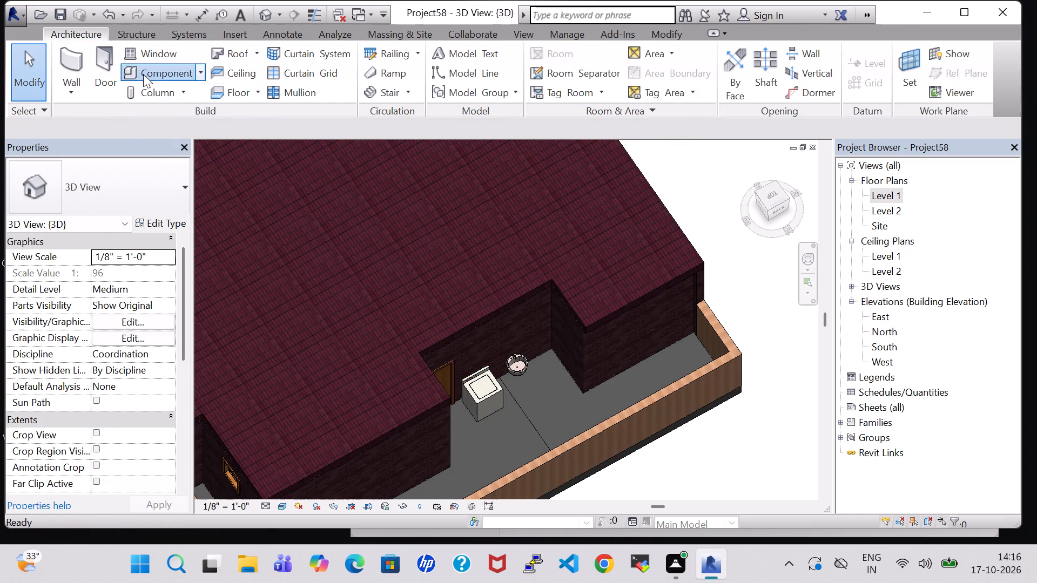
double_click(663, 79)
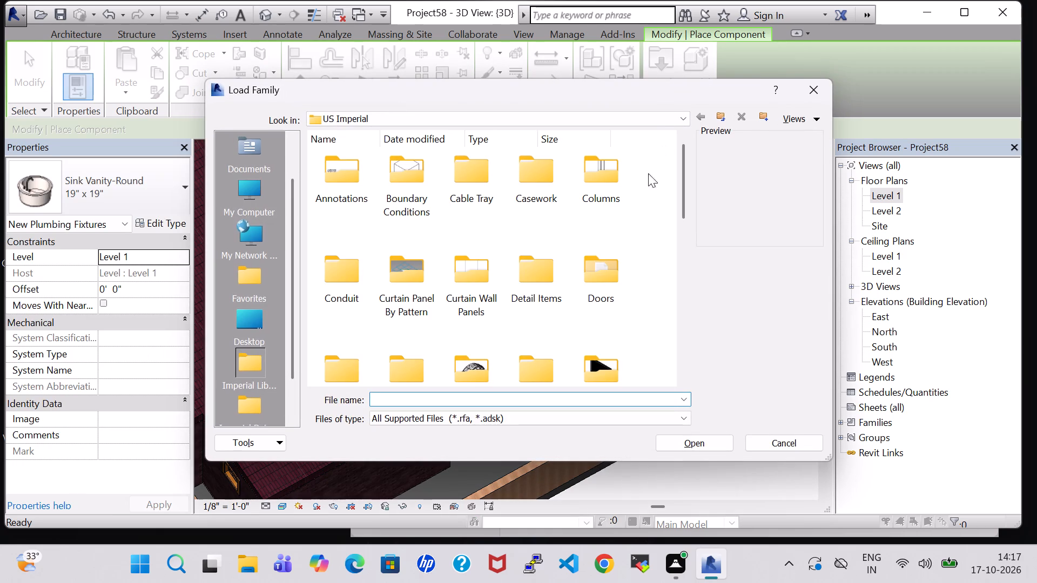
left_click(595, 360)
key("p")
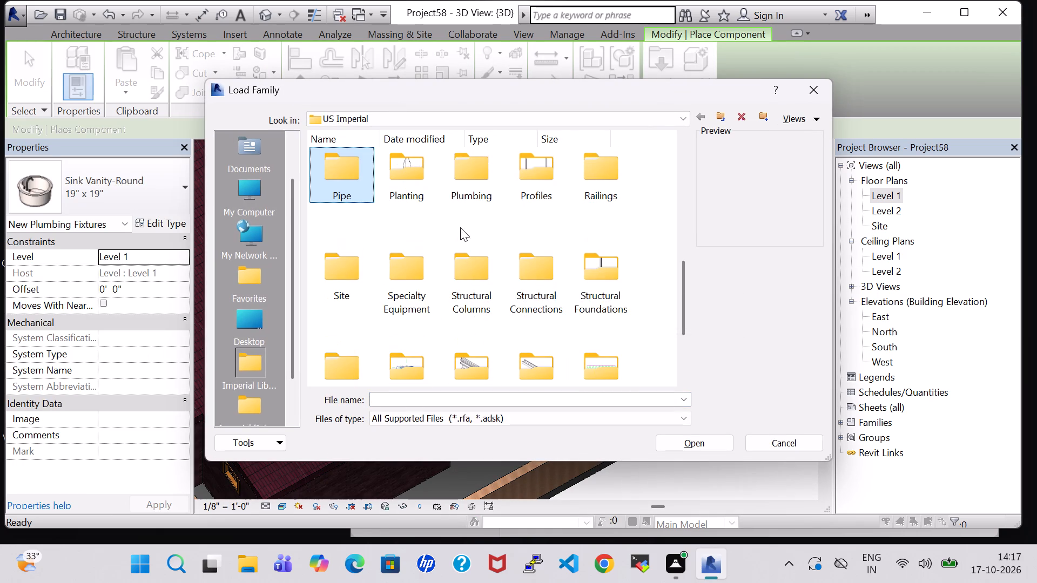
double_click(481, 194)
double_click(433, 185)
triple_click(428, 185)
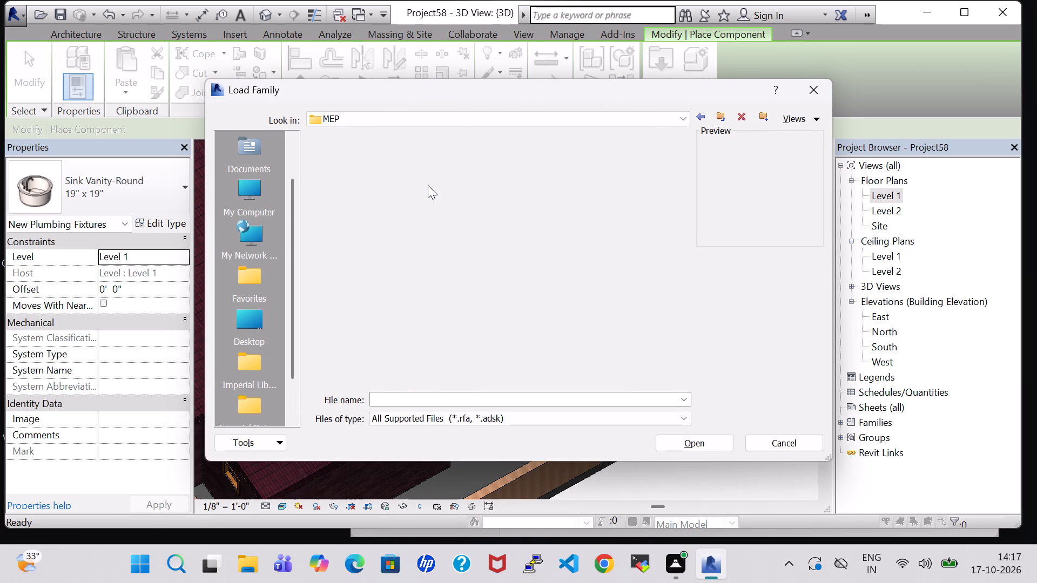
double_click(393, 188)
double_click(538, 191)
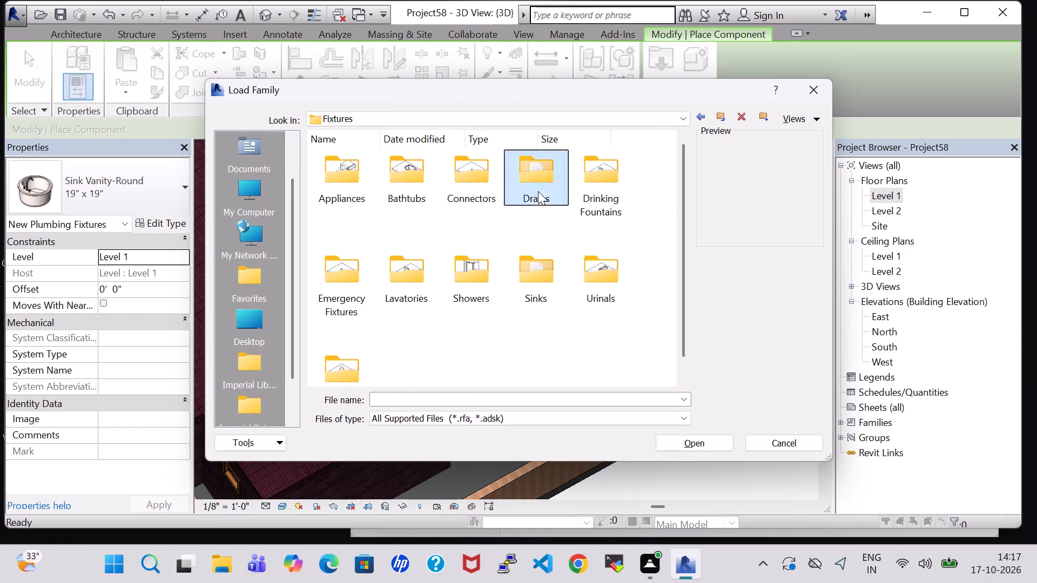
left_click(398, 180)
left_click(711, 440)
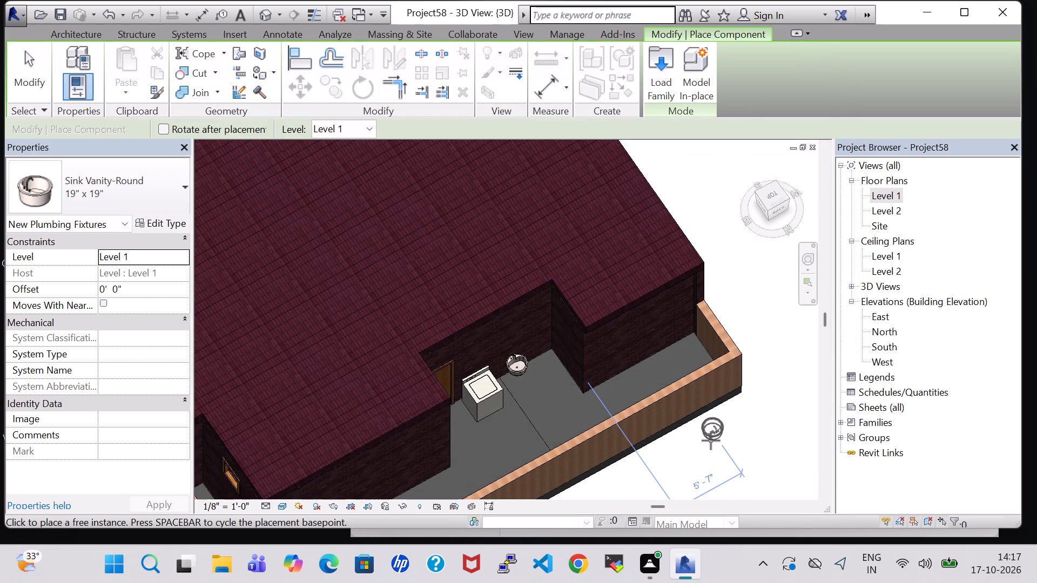
Place a Floor Drain - Round, 5" Strainer - 4" Drain, on the Level 1 work plane in the open area, between the washer and round sink.
left_click(105, 191)
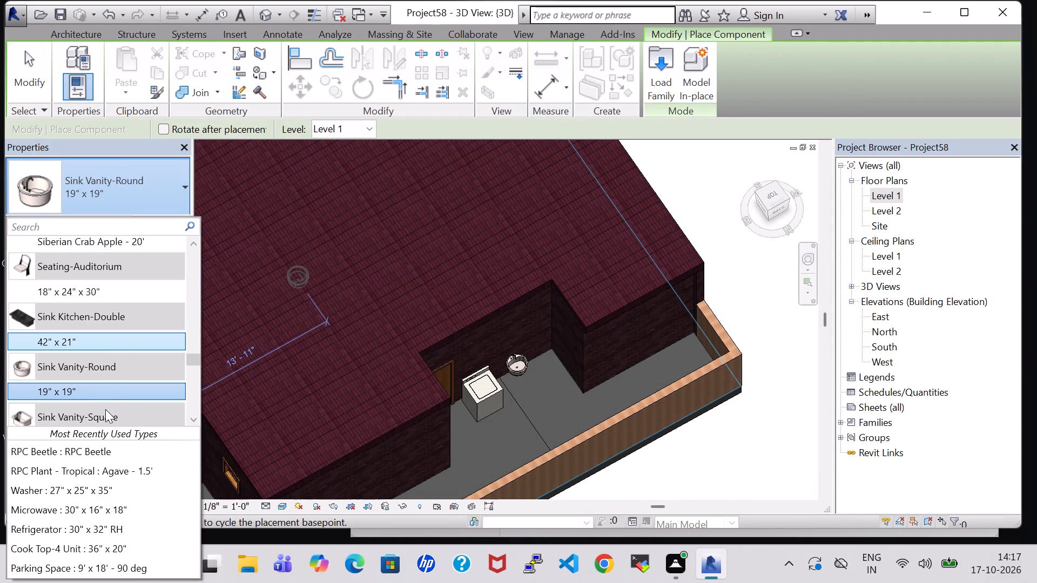
scroll(110, 388, "up", 11)
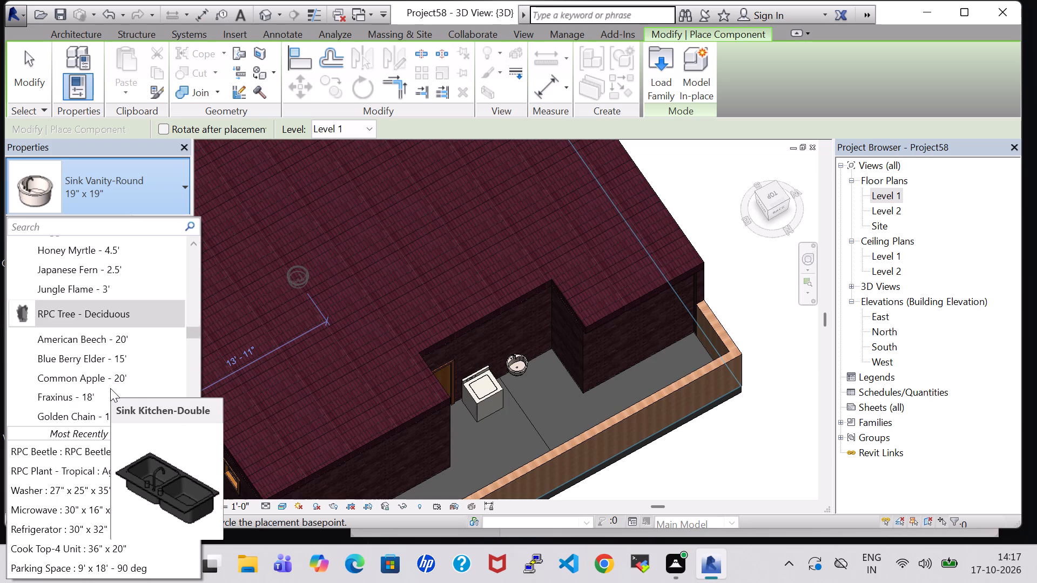
scroll(110, 388, "up", 14)
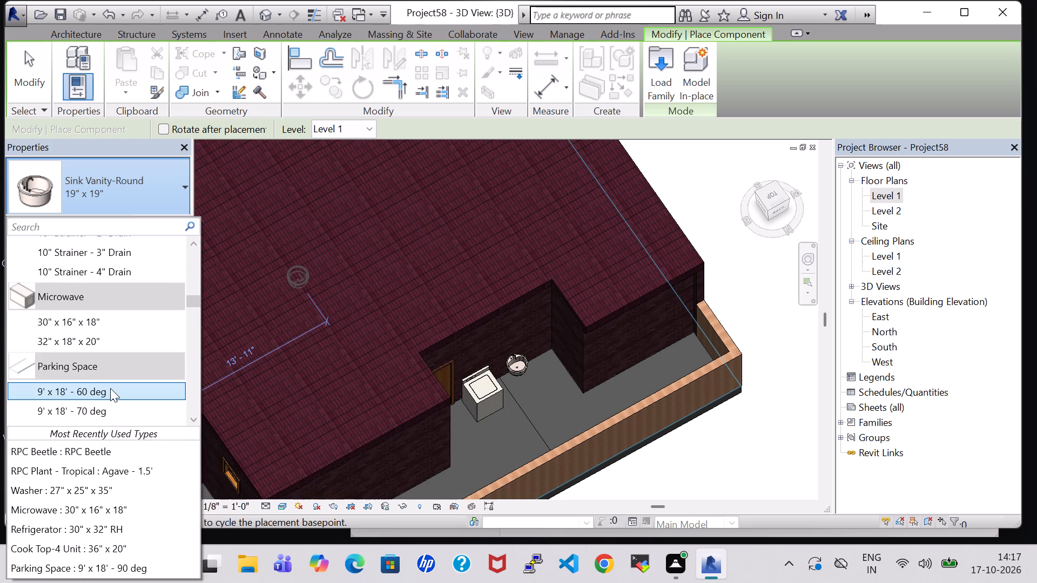
scroll(110, 388, "up", 7)
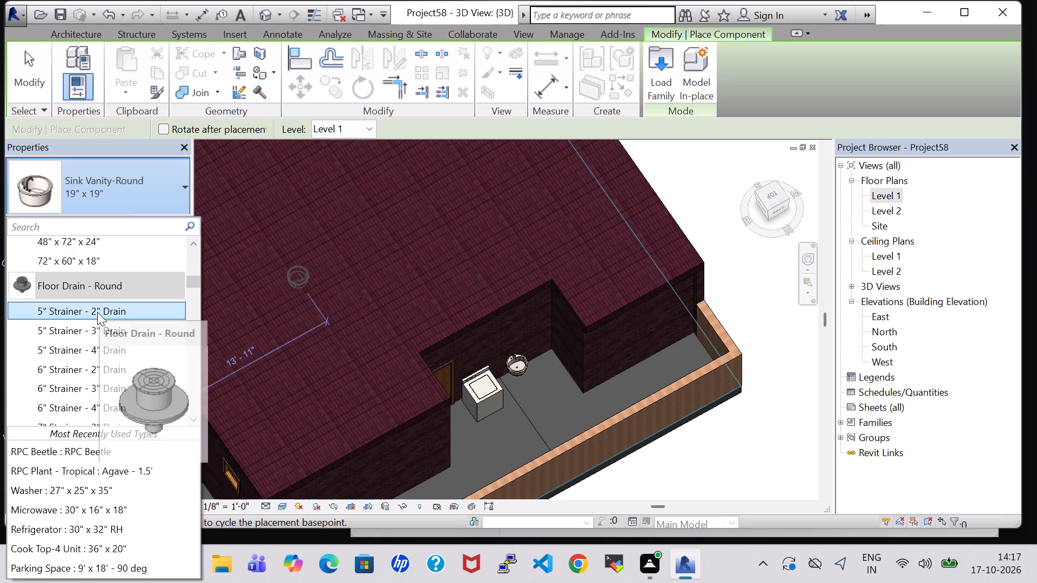
left_click(80, 349)
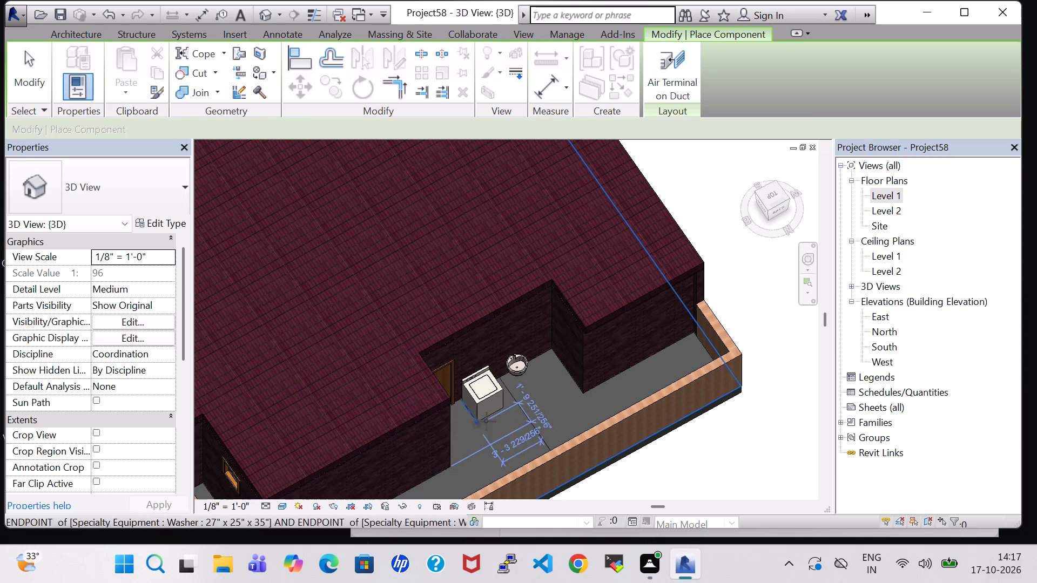
left_click(788, 73)
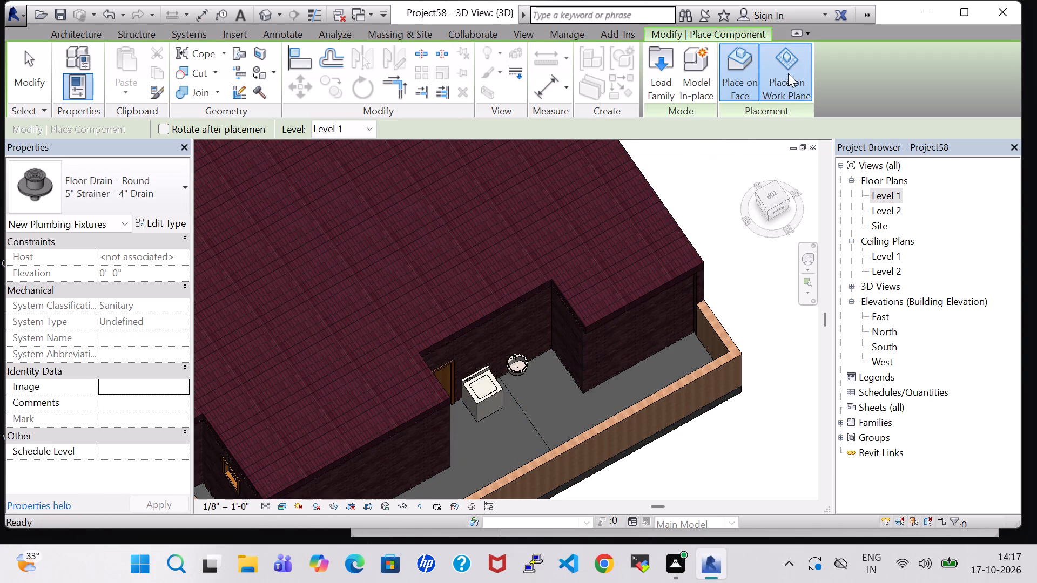
scroll(553, 375, "up", 7)
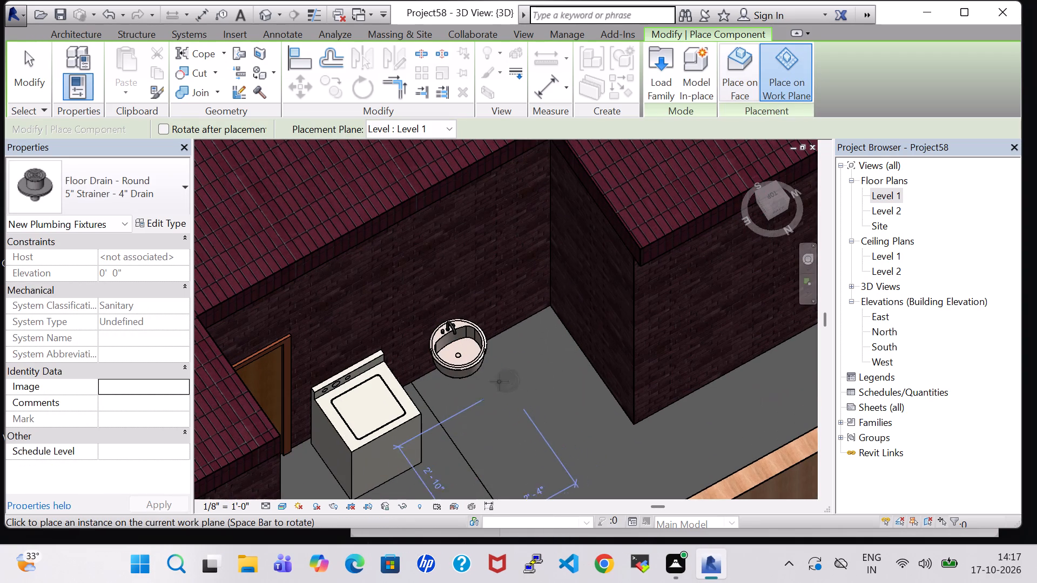
left_click(442, 396)
key("Escape")
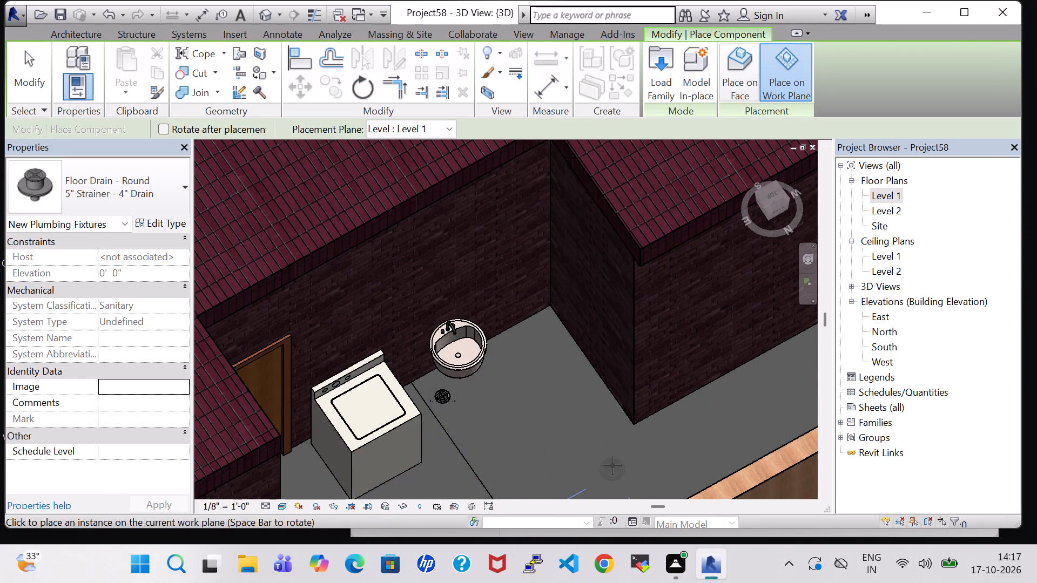
key("Escape")
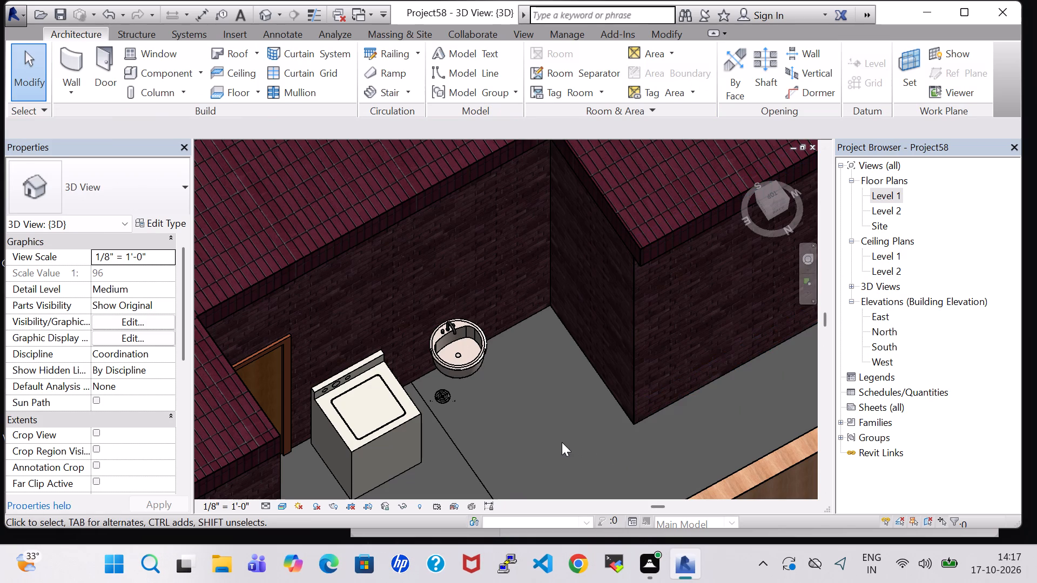
Inspect the open area and the paved strip around the house in the 3D view.
middle_click_drag(562, 442, 519, 330)
scroll(562, 442, "up", 1, "shift")
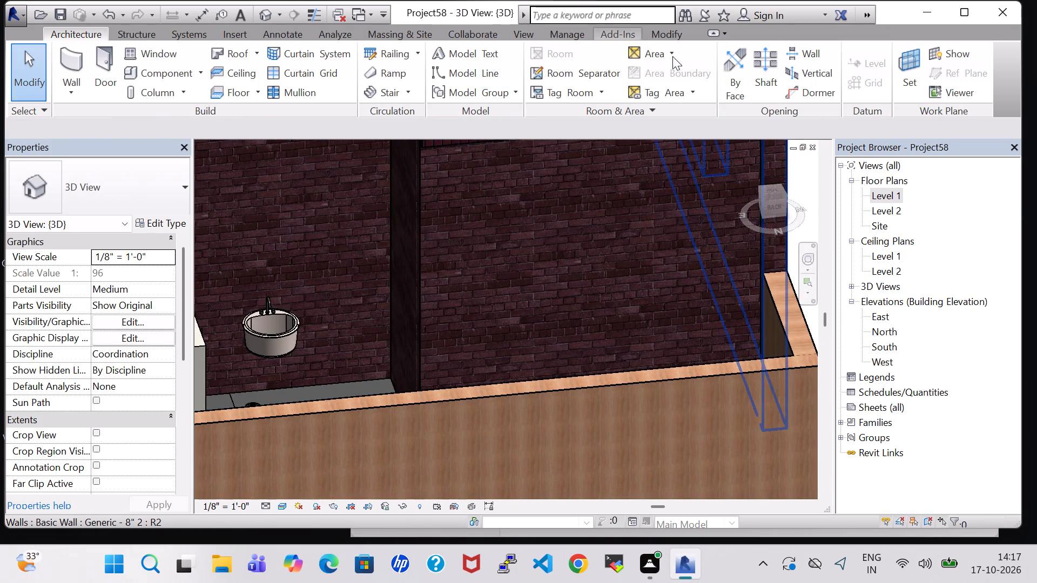
middle_click_drag(434, 266, 545, 377, "shift")
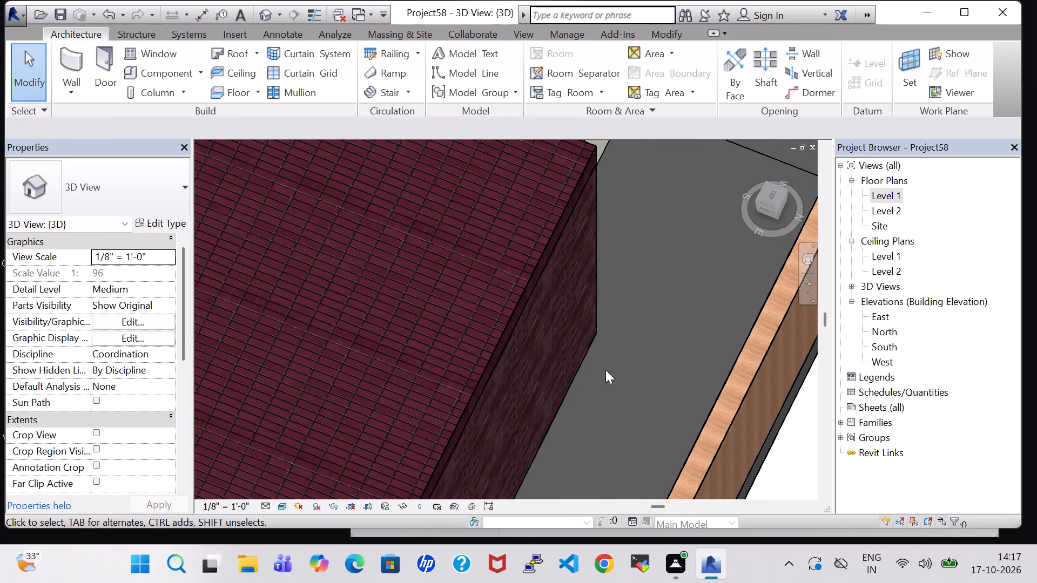
scroll(624, 365, "down", 6)
middle_click_drag(641, 330, 683, 317, "shift")
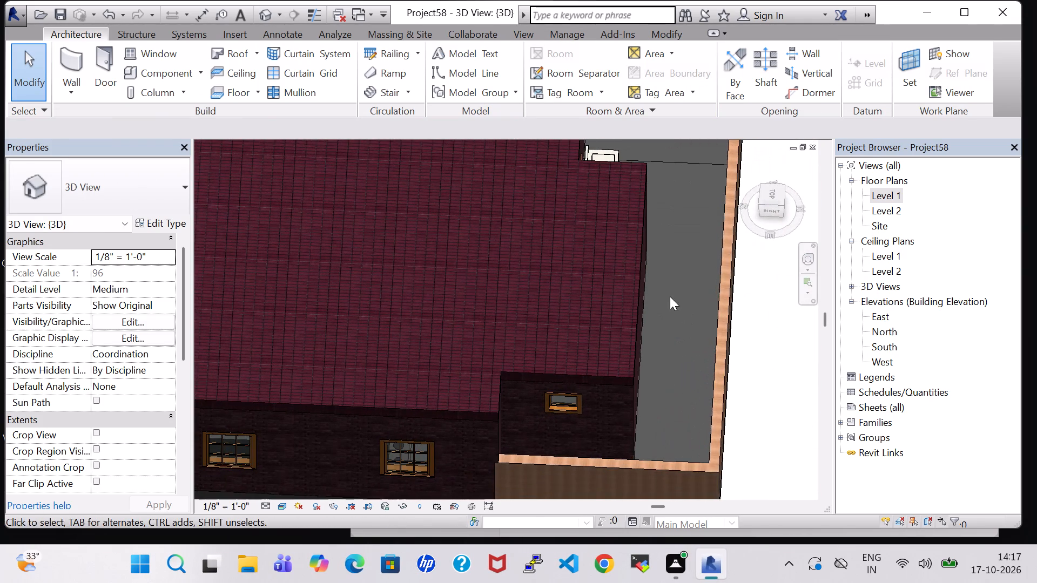
Switch to the Level 1 floor plan with the open area and surrounding rooms in view.
double_click(887, 198)
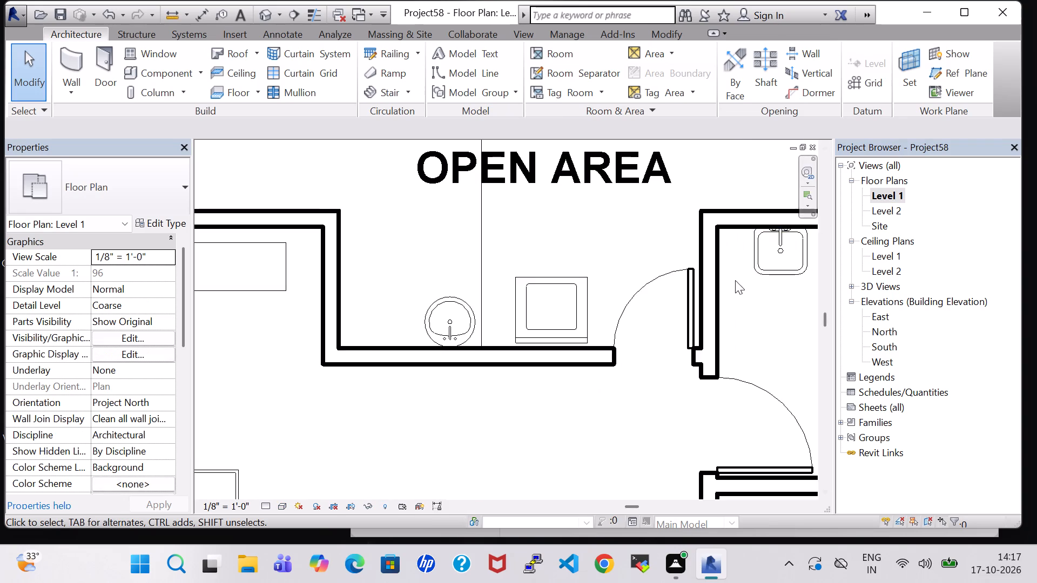
scroll(735, 288, "down", 11)
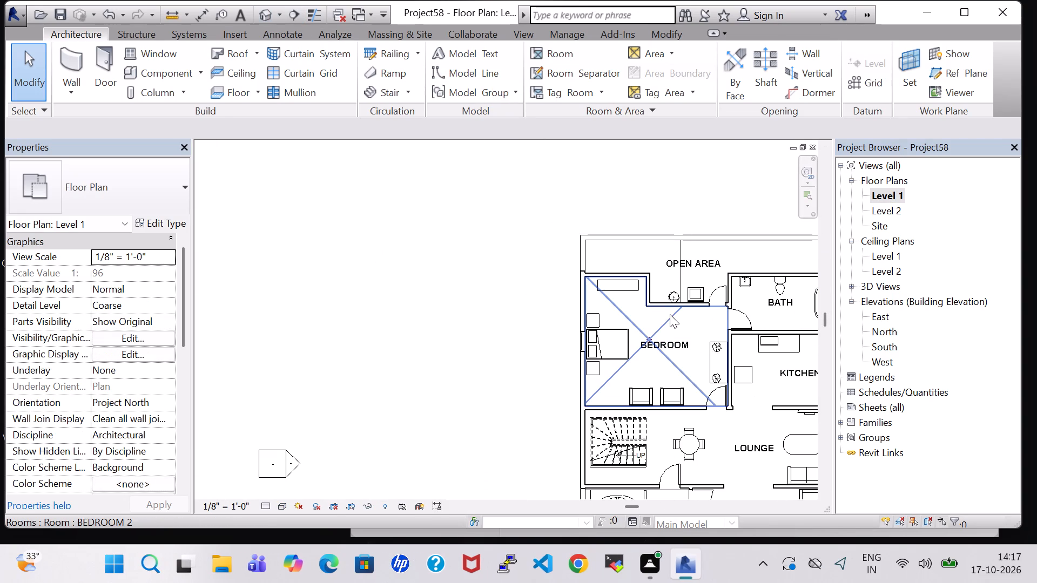
middle_click_drag(675, 328, 616, 315)
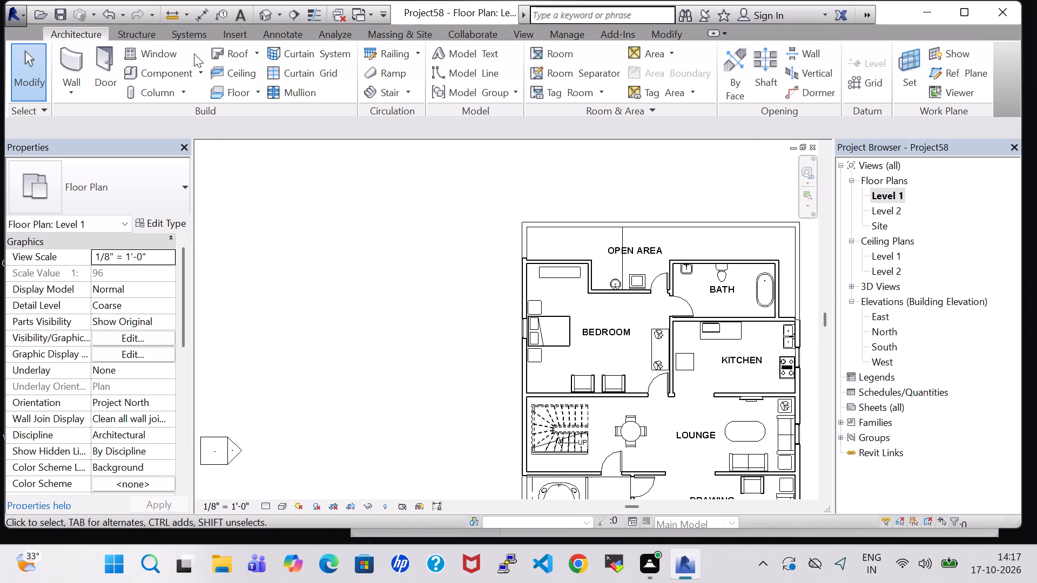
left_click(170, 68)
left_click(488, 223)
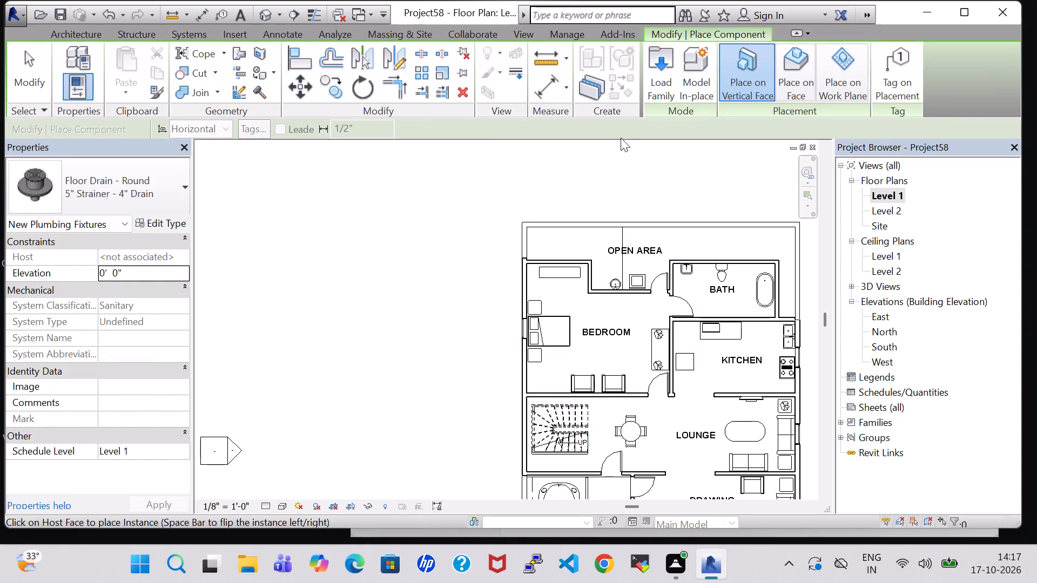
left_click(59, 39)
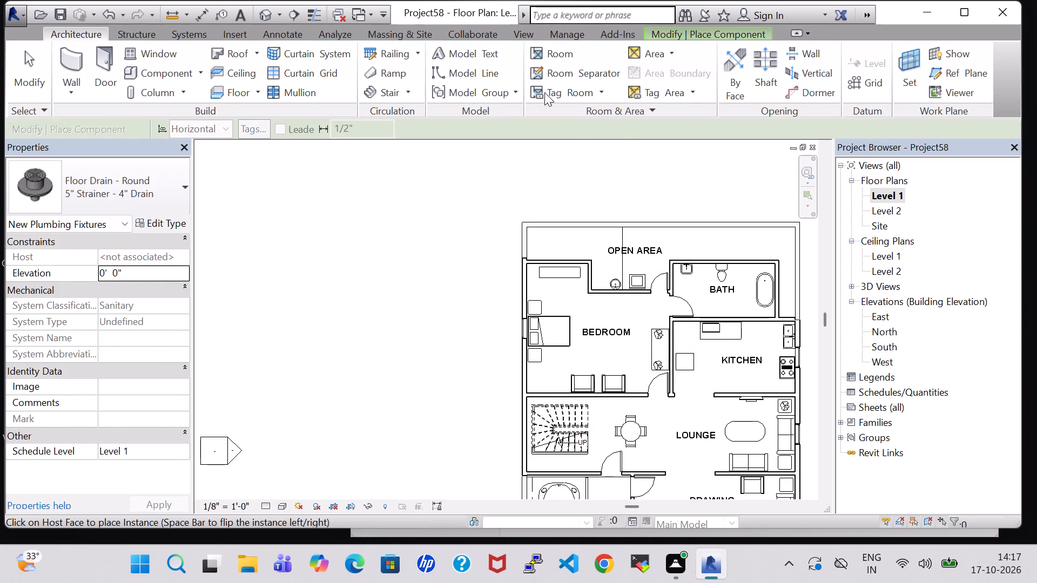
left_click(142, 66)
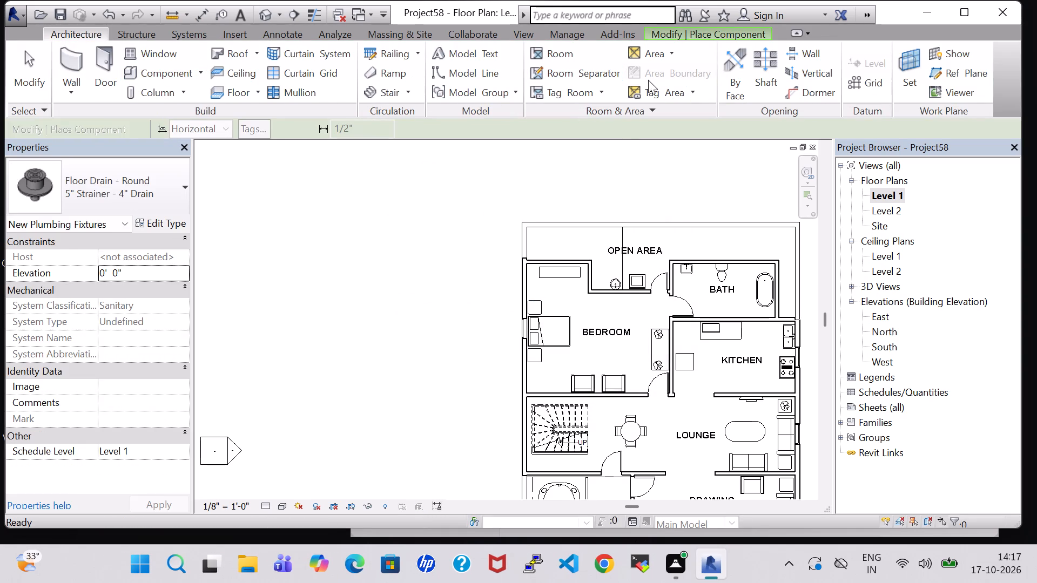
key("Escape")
Load the Cabinet-File 3 Drawer family from the Furniture Storage folder for component placement.
left_click(161, 82)
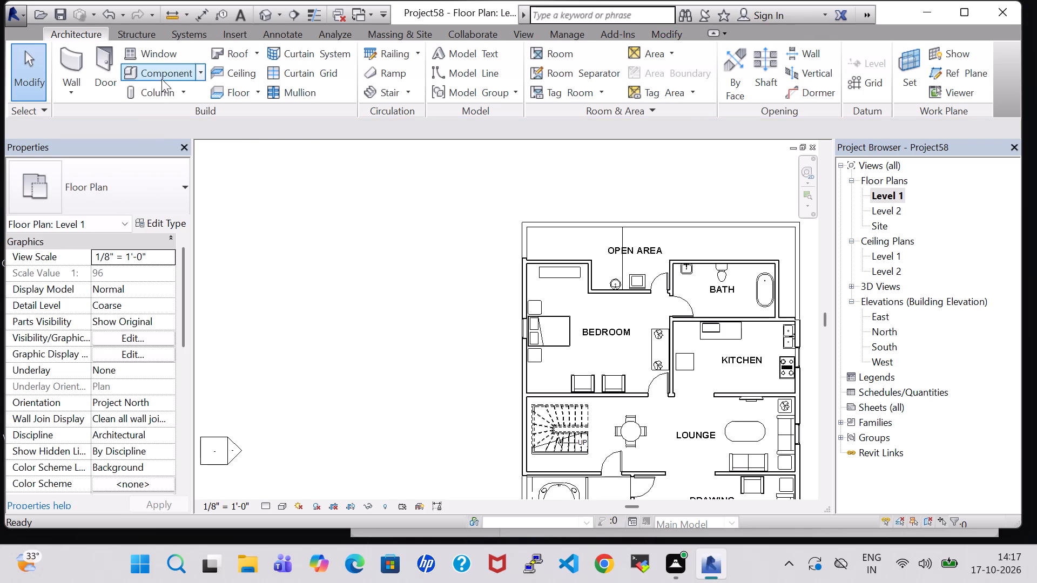
left_click(161, 74)
left_click(651, 78)
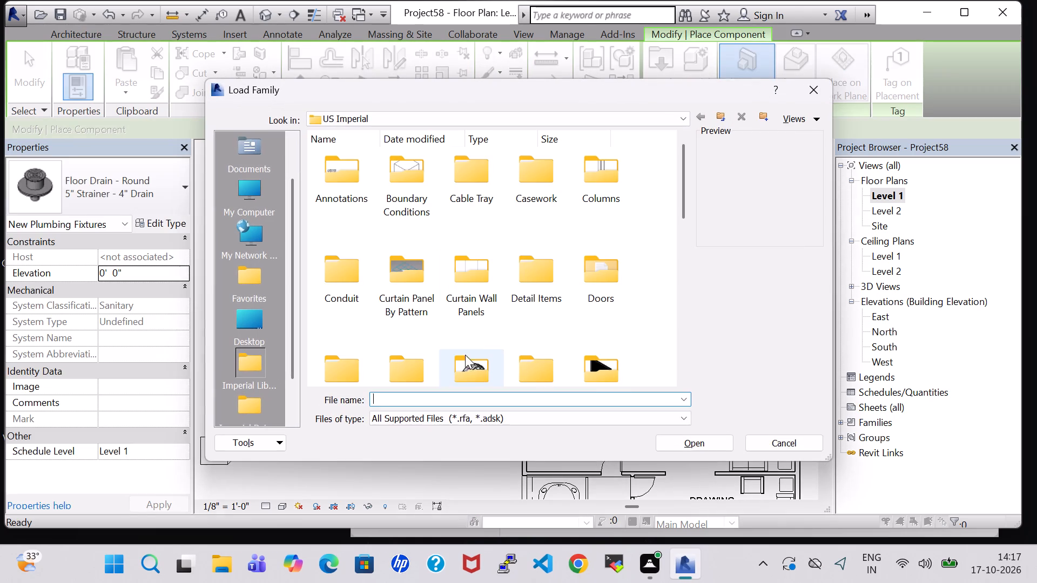
double_click(596, 368)
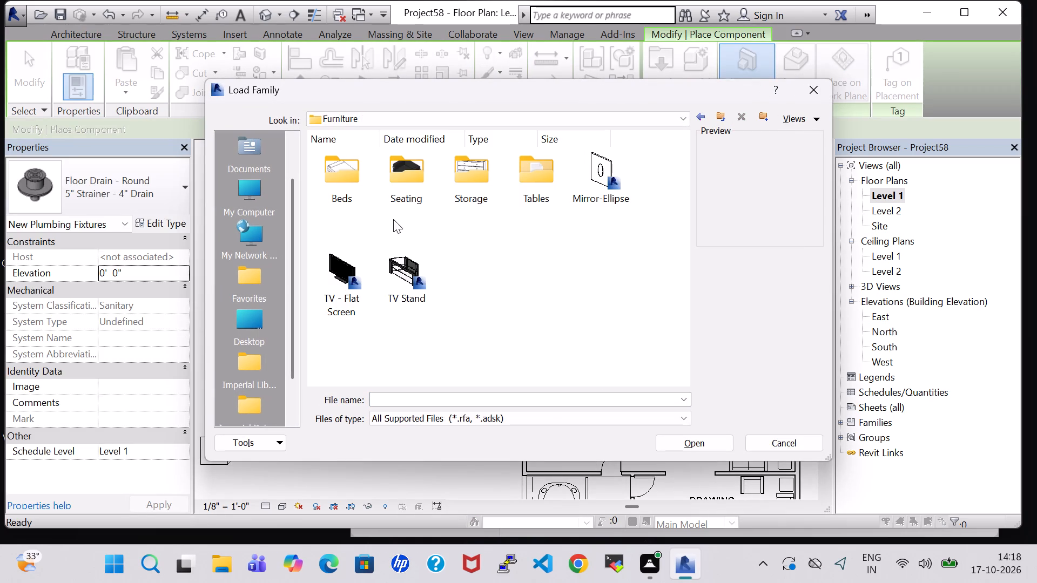
double_click(474, 187)
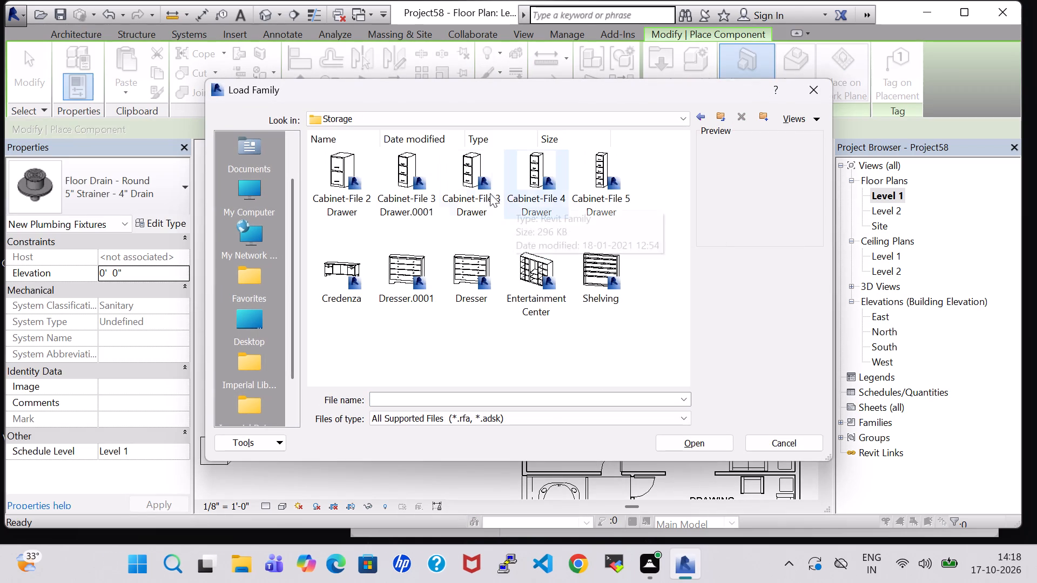
left_click(461, 193)
left_click(689, 444)
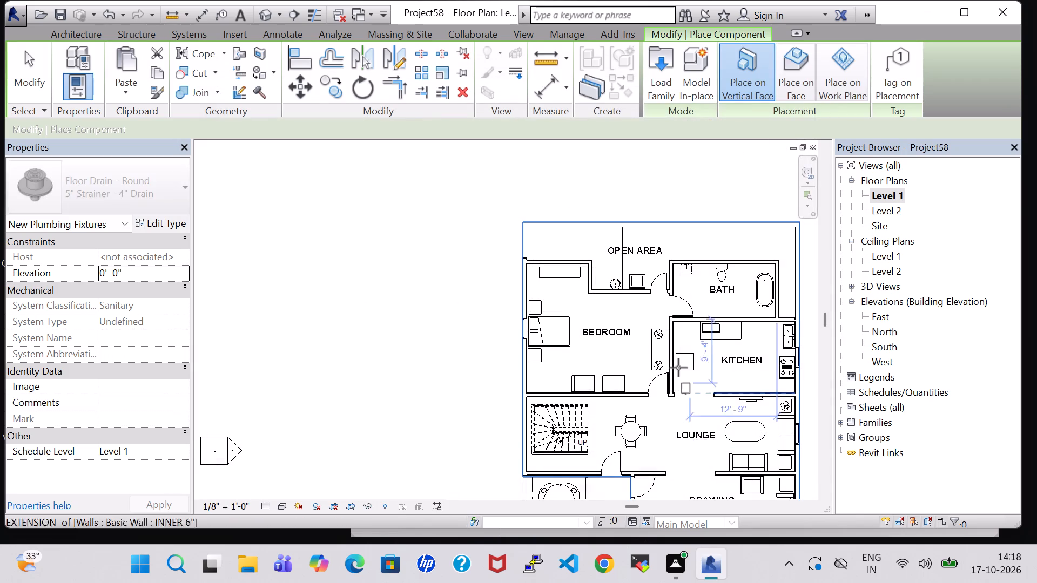
Place a 15" x 18" Cabinet-File 3 Drawer in the bedroom by the wall behind the round sink, and nudge it closer to the wall.
scroll(606, 321, "up", 3)
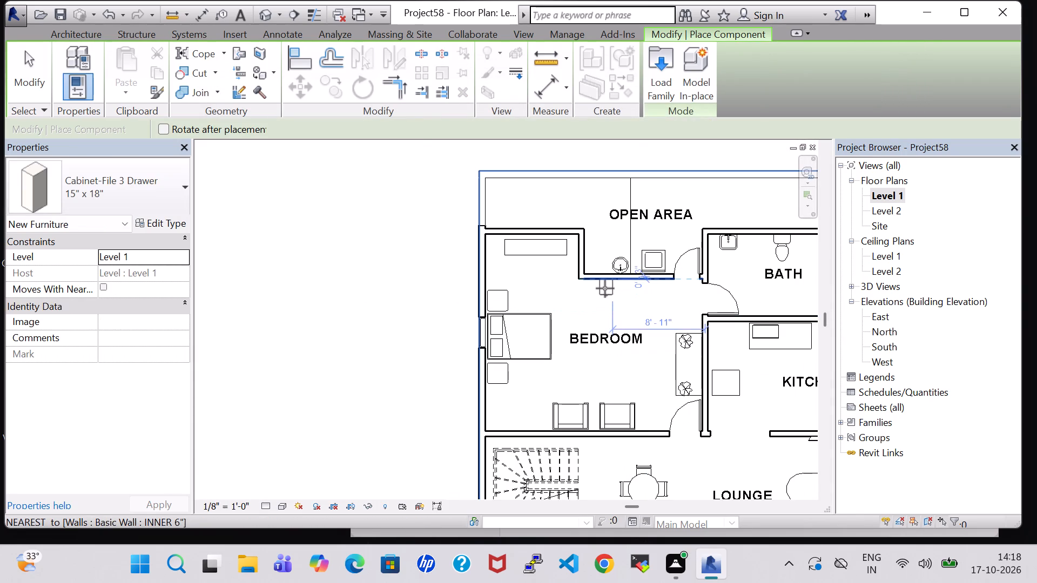
scroll(605, 288, "up", 8)
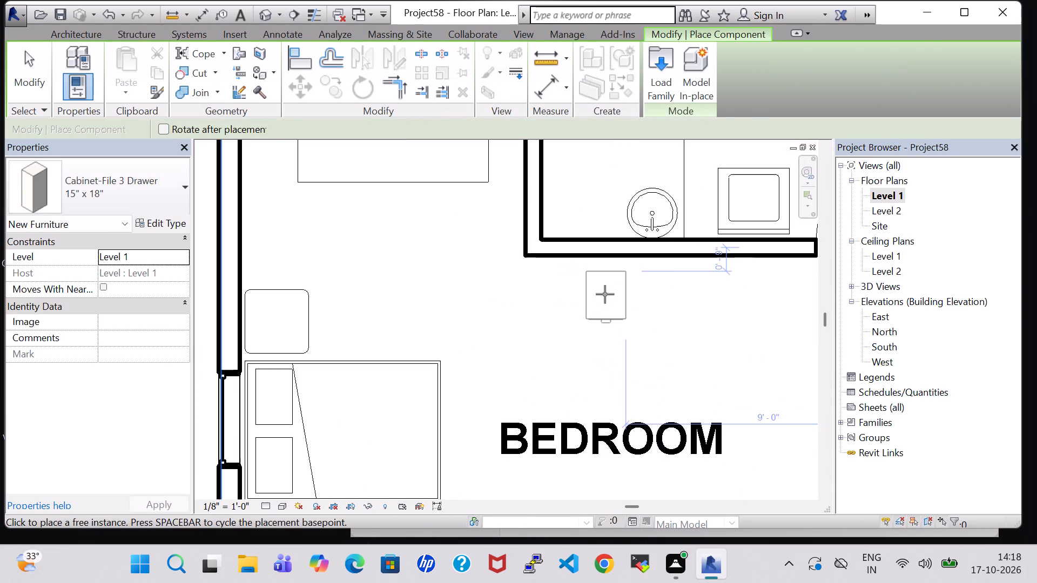
left_click(604, 287)
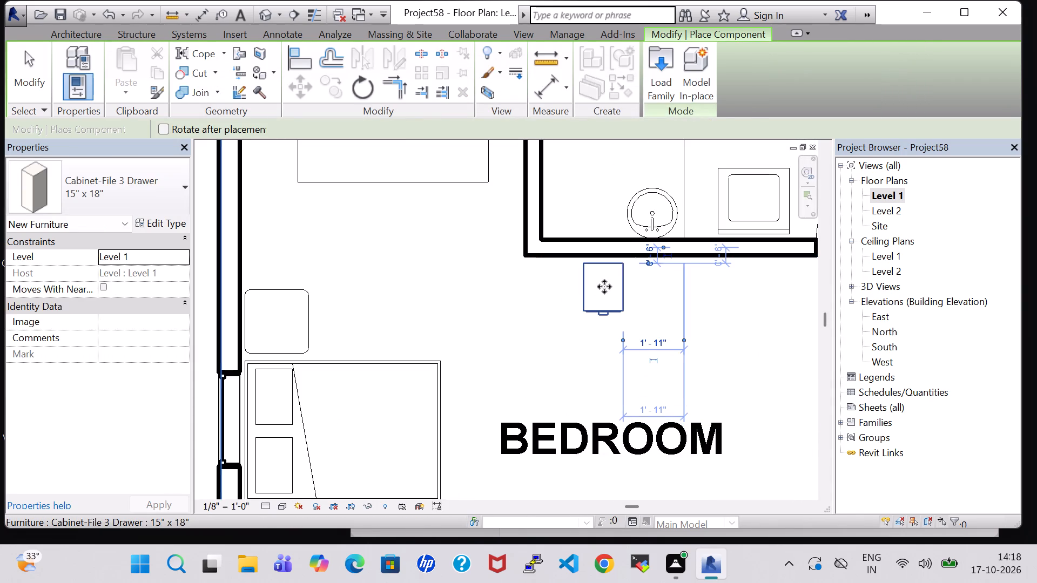
key("Escape")
key("Escape")
left_click(604, 287)
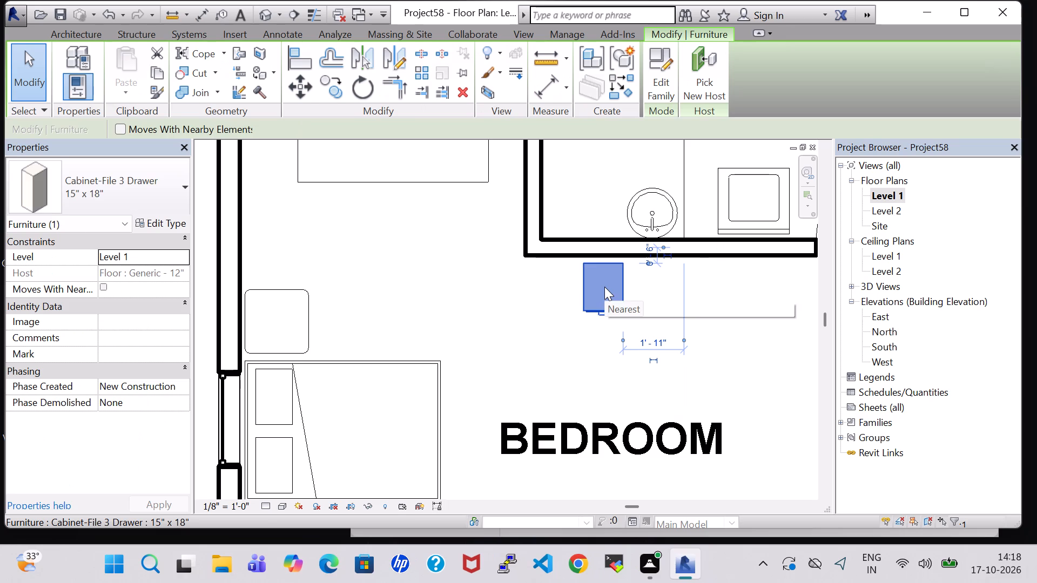
key("Up")
scroll(744, 348, "down", 4)
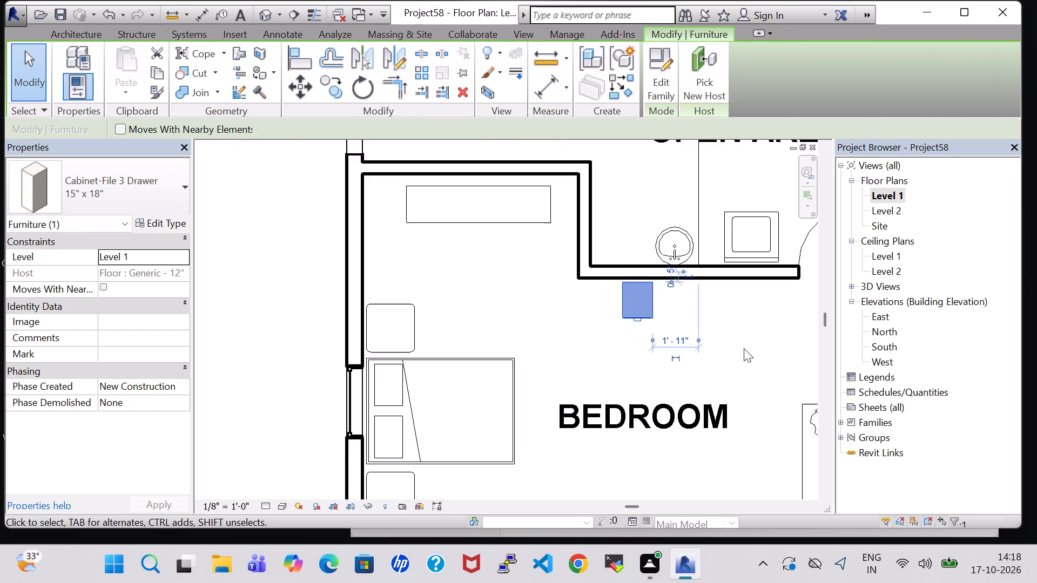
left_click(744, 348)
Examine the overall Level 1 layout and the parking and lawn frontage of the house in the 3D view.
scroll(744, 348, "down", 5)
middle_click_drag(744, 348, 509, 328)
scroll(523, 328, "down", 3)
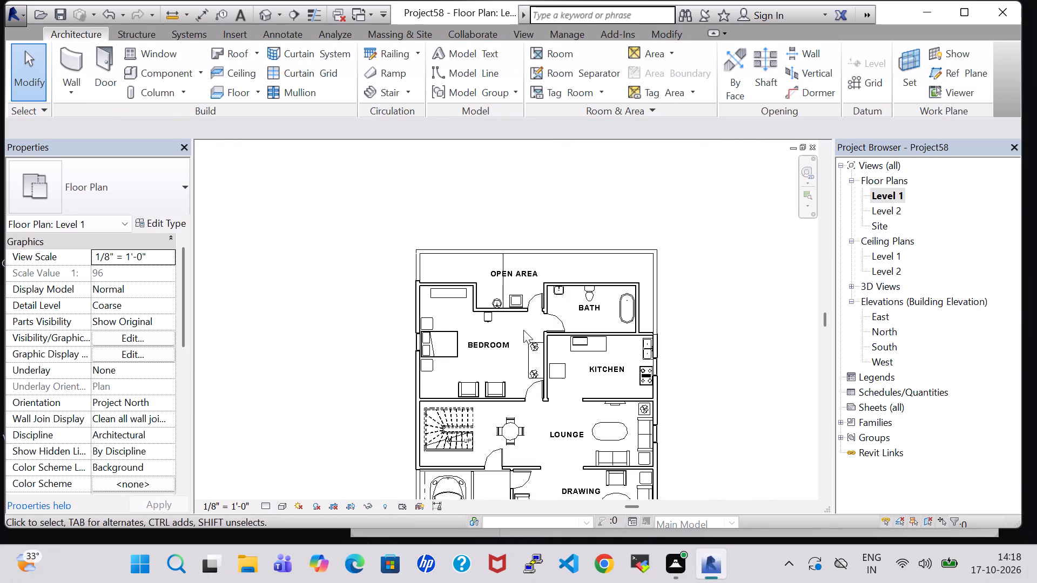
middle_click_drag(537, 426, 556, 335)
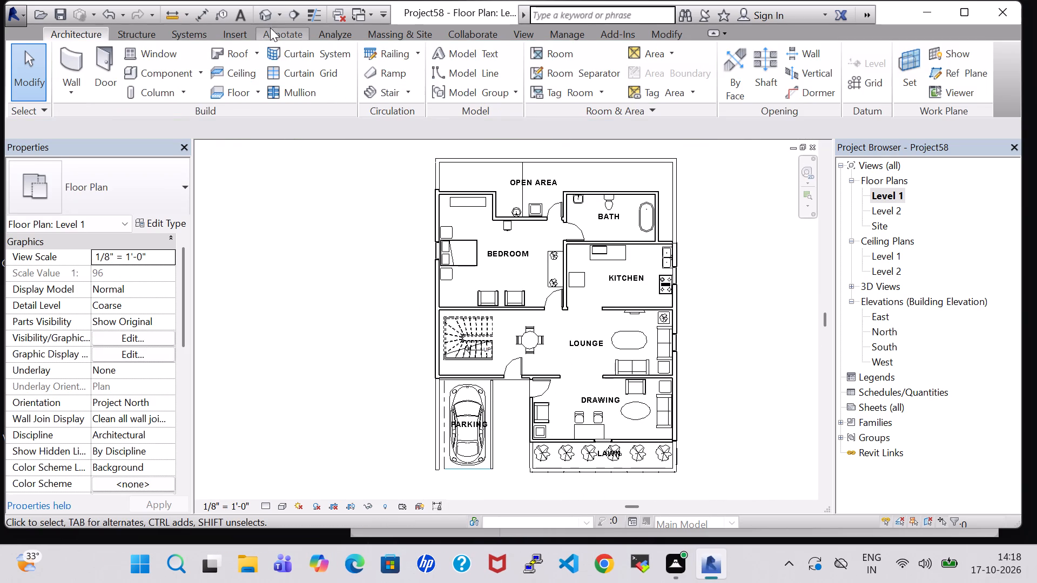
left_click(258, 13)
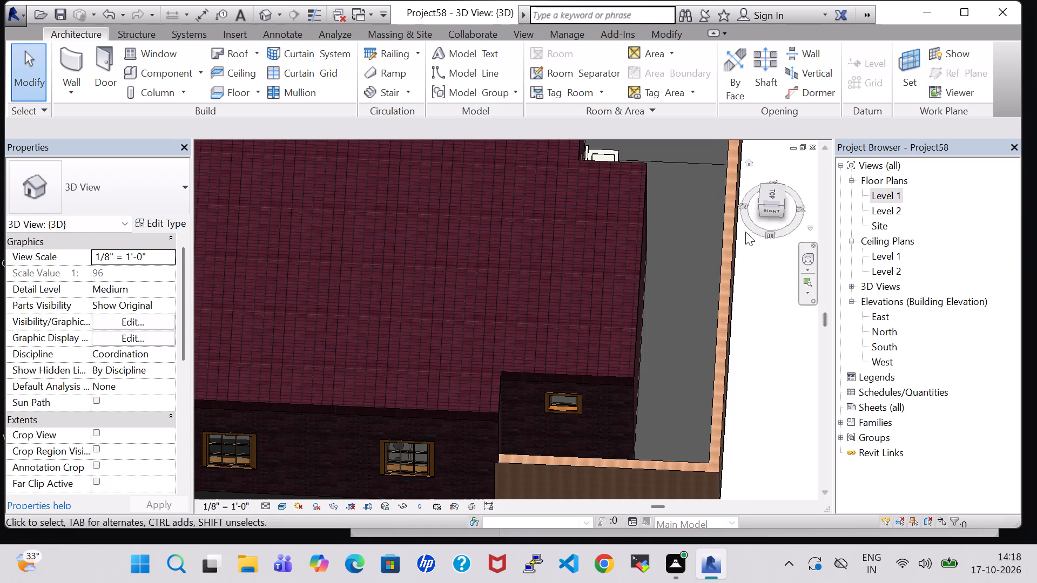
left_click(773, 195)
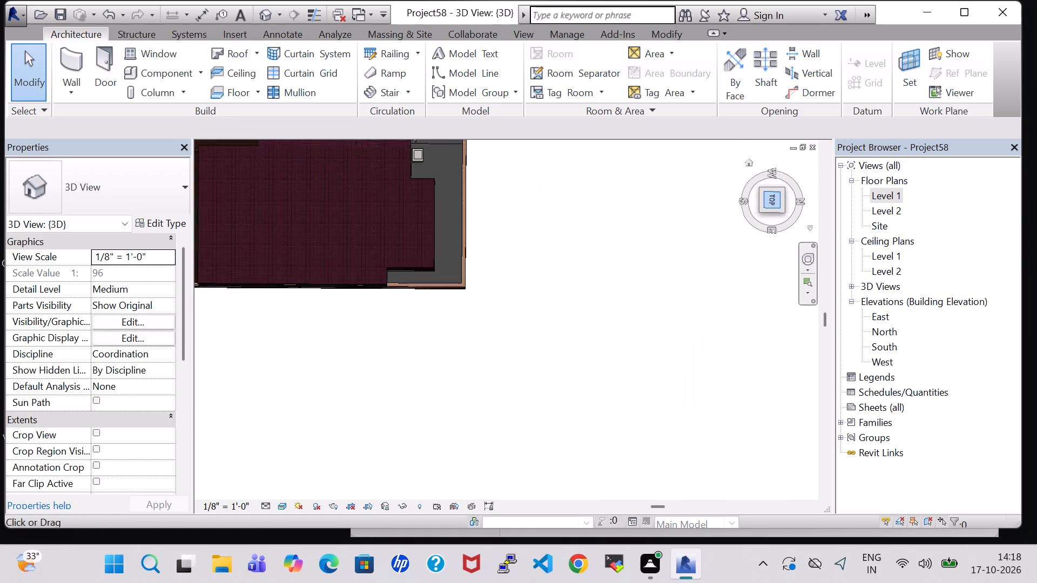
left_click(744, 204)
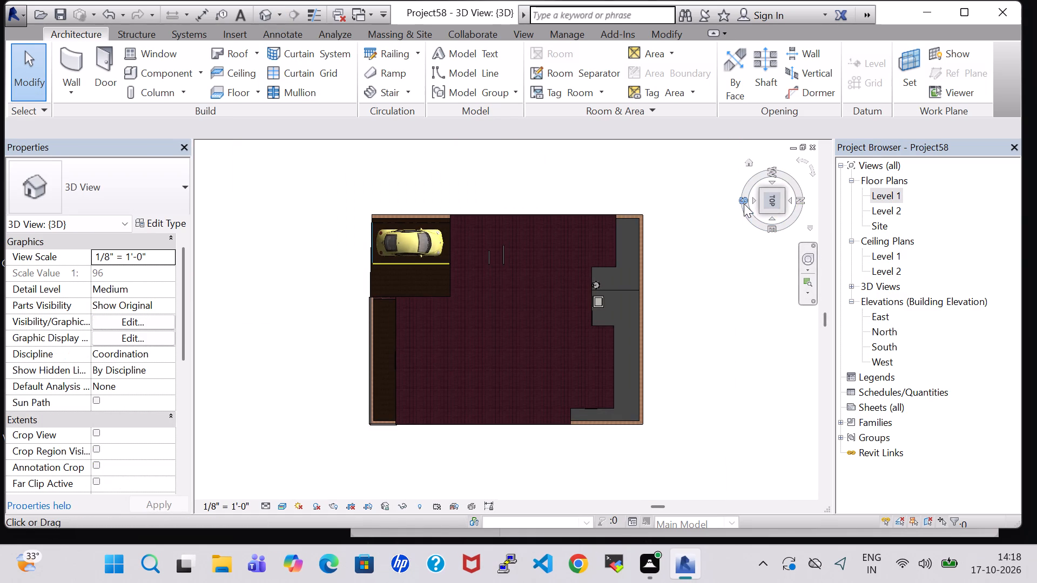
scroll(563, 433, "up", 5)
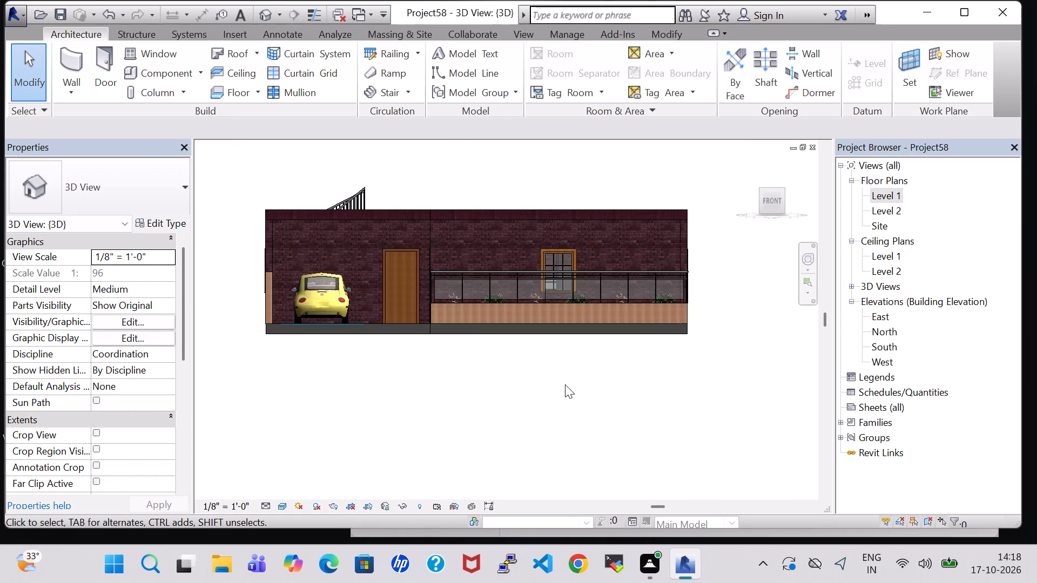
scroll(565, 384, "up", 3)
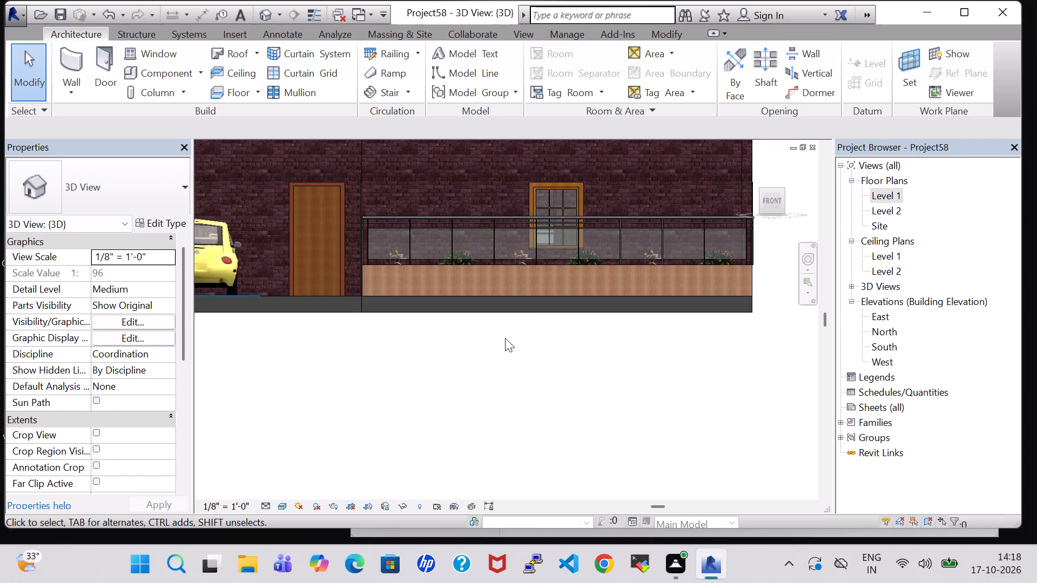
middle_click_drag(505, 338, 507, 391, "shift")
scroll(507, 391, "down", 1)
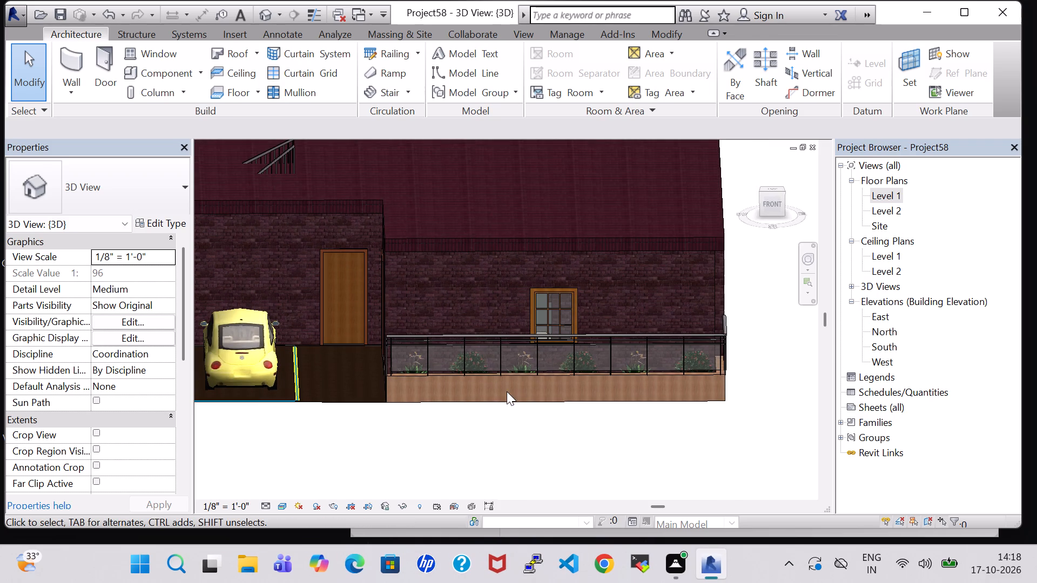
On the Level 1 plan, place a matching Crane Lily - 3' plant beside the car, about 5'-9" from the drawing room wall and 2'-8" from the lounge wall.
double_click(898, 195)
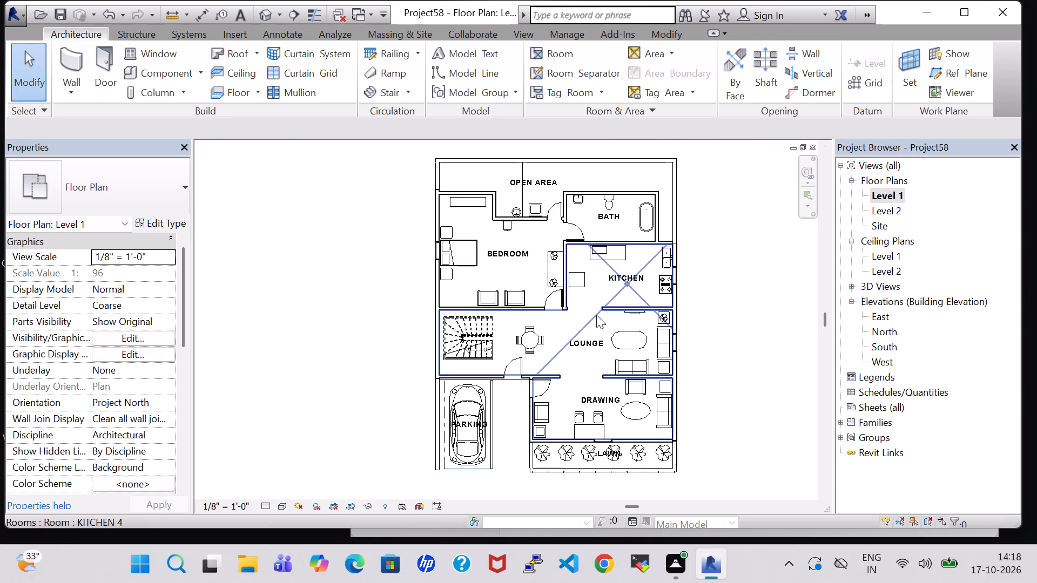
left_click(547, 454)
right_click(547, 454)
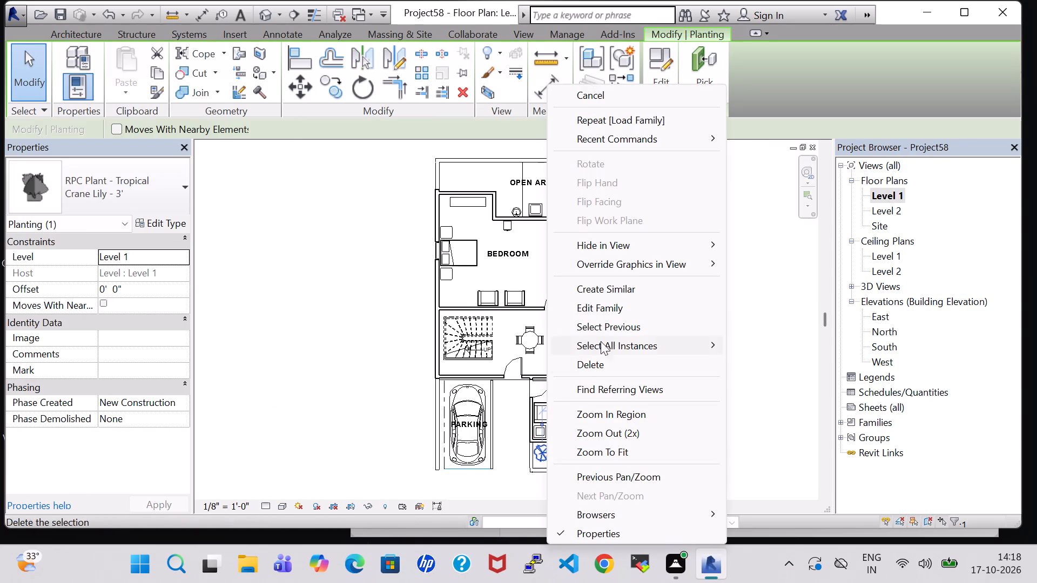
left_click(610, 289)
scroll(511, 432, "up", 5)
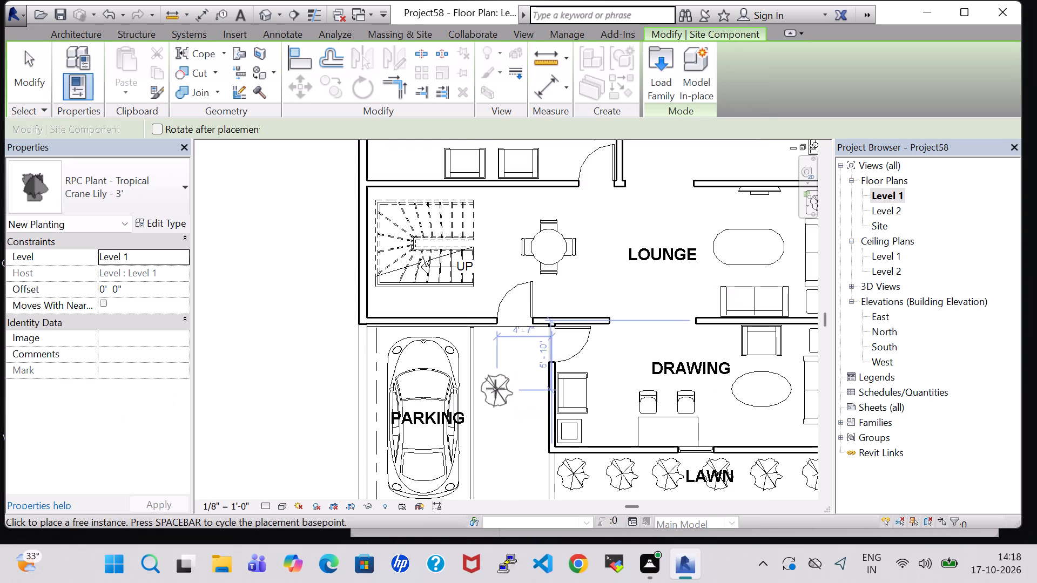
left_click(483, 352)
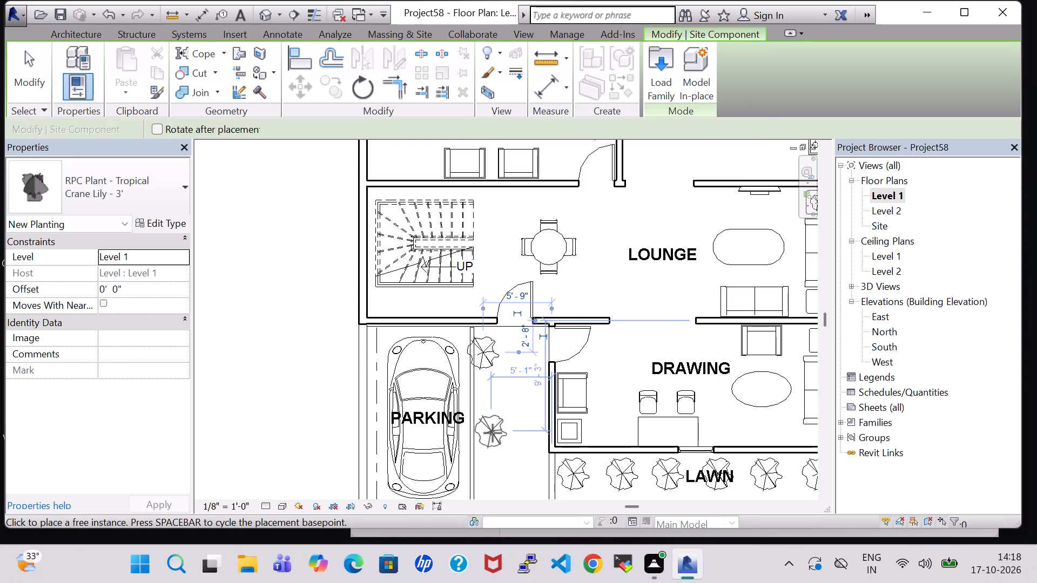
key("Escape")
key("Escape")
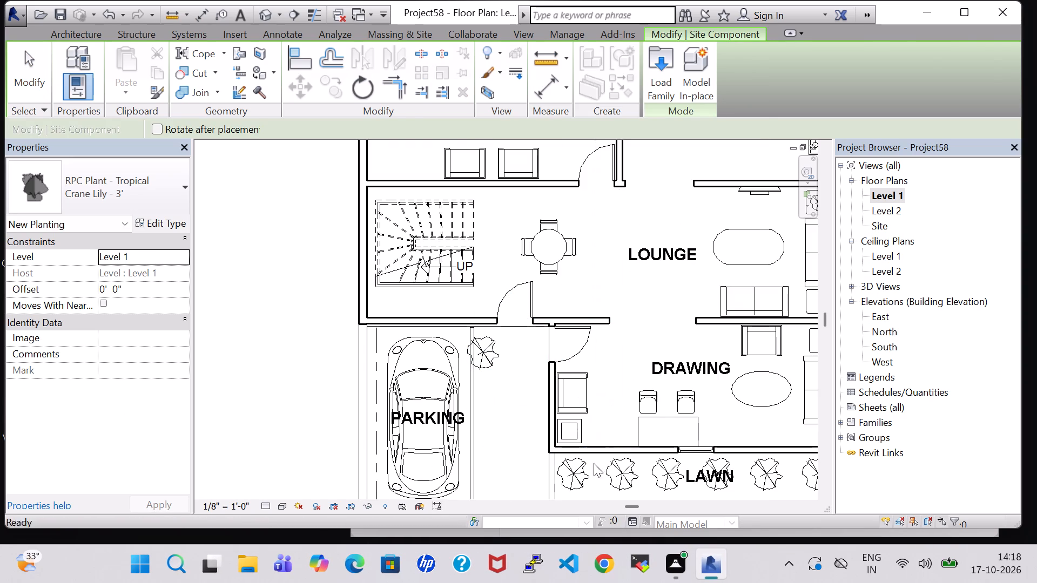
Place a Jungle Flame - 3' plant like the lawn one beside the car, in line with the new Crane Lily.
left_click(608, 470)
right_click(609, 470)
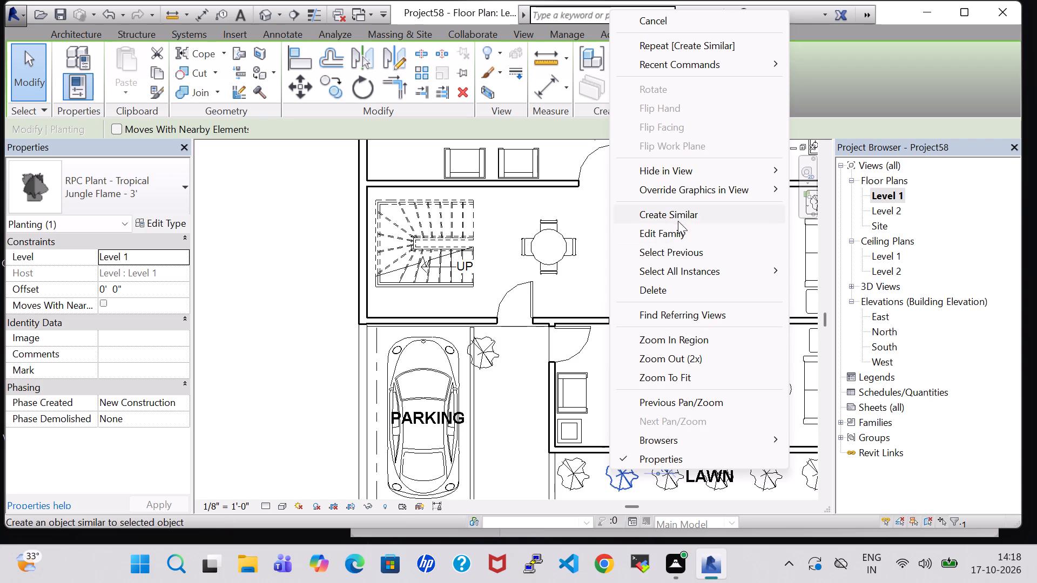
left_click(678, 220)
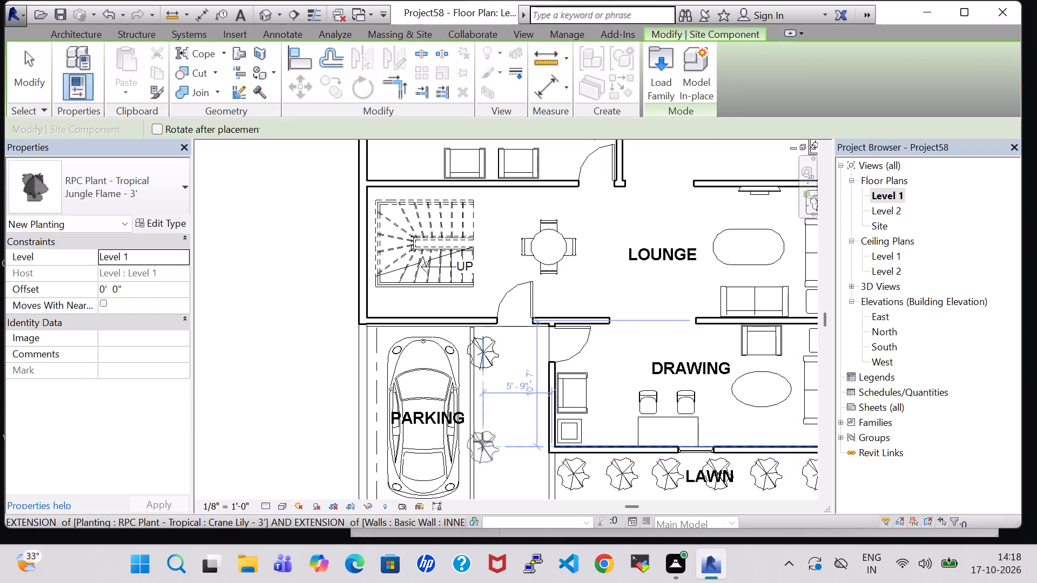
left_click(482, 442)
key("Escape")
key("Escape")
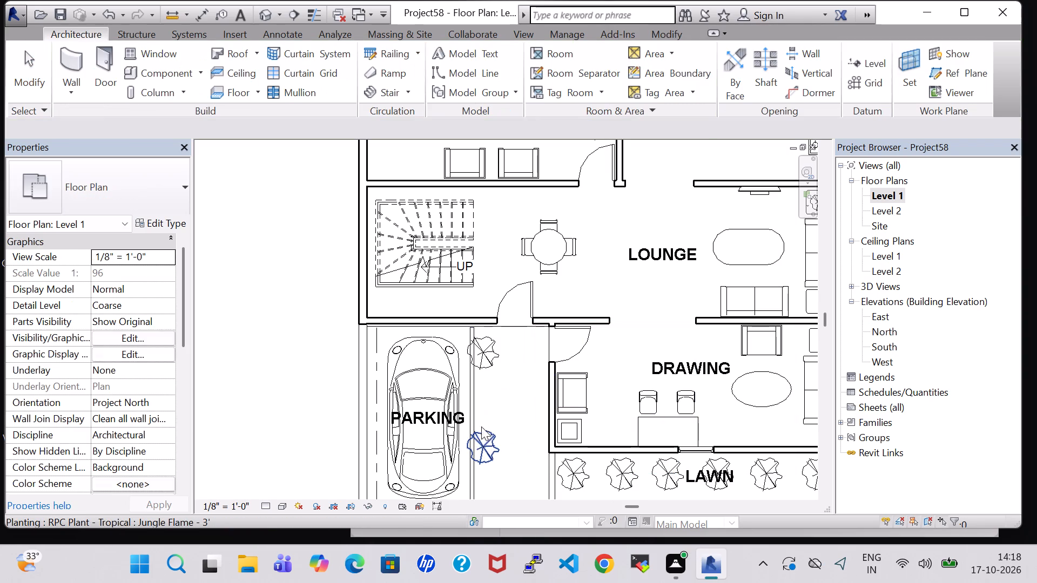
Nudge the 9' x 18' - 90 deg parking space away from the two new plants, toward the outer side of the parking area.
left_click(474, 412)
key("Left")
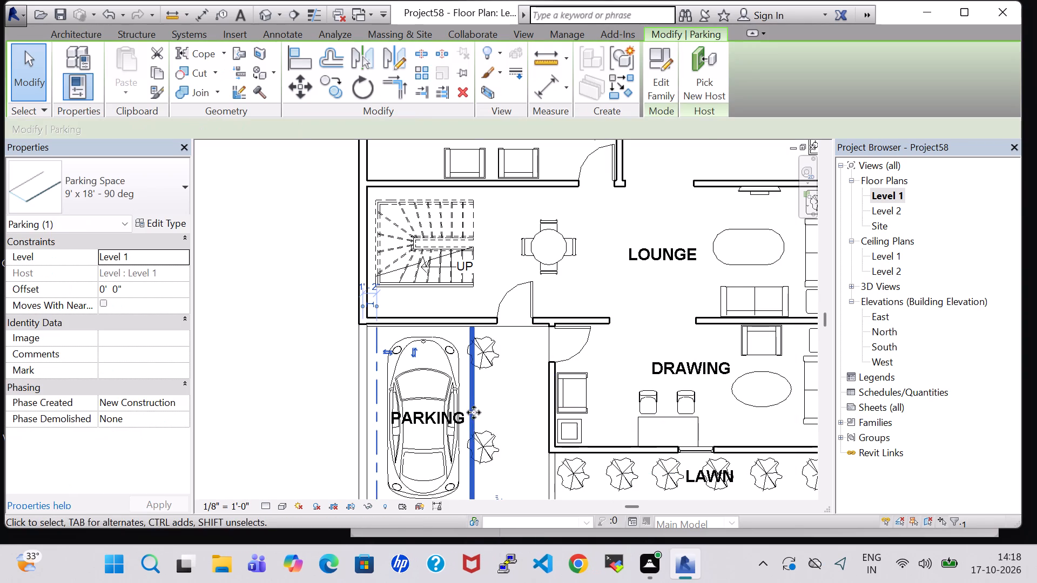
key("Left")
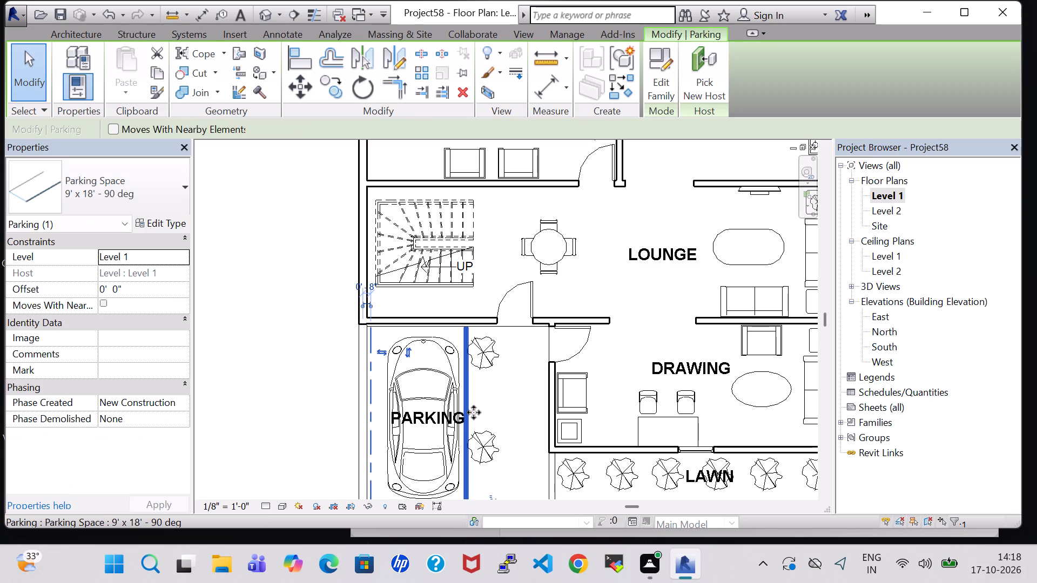
key("Left")
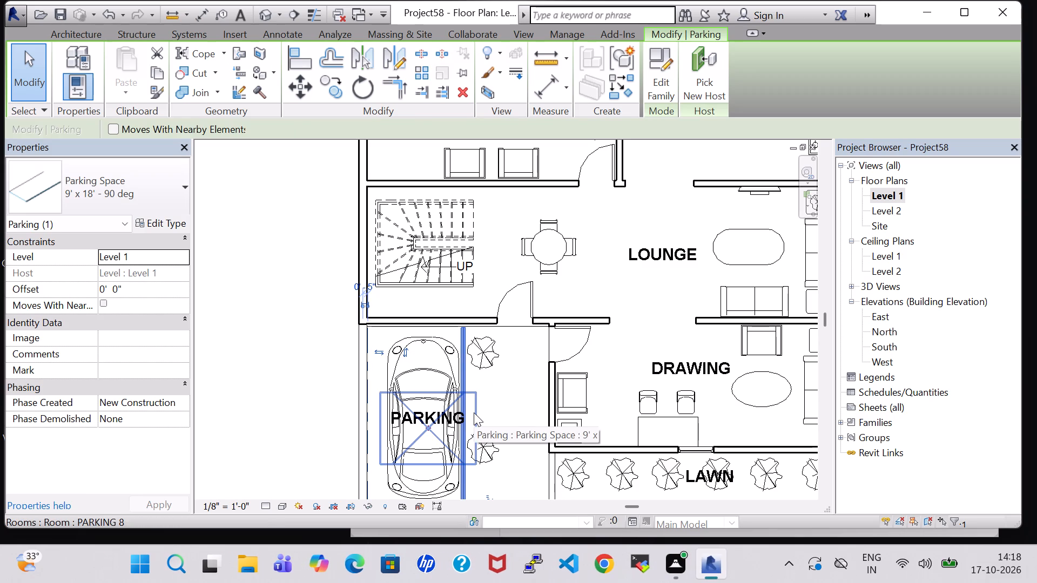
key("Right")
left_click(524, 414)
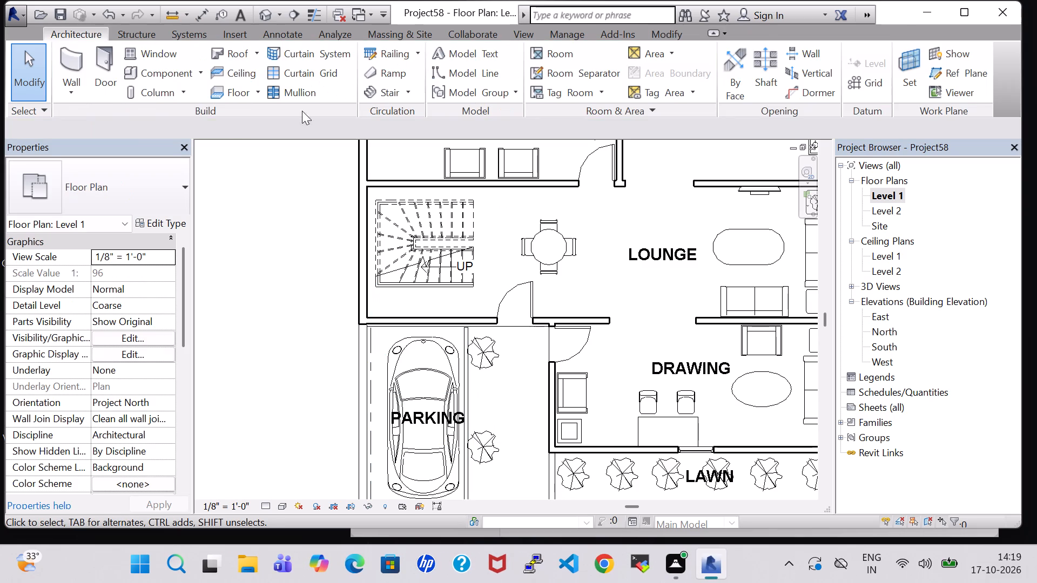
In the 3D view, nudge the Crane Lily beside the car away from the entrance wall, toward the Jungle Flame plant.
left_click(264, 11)
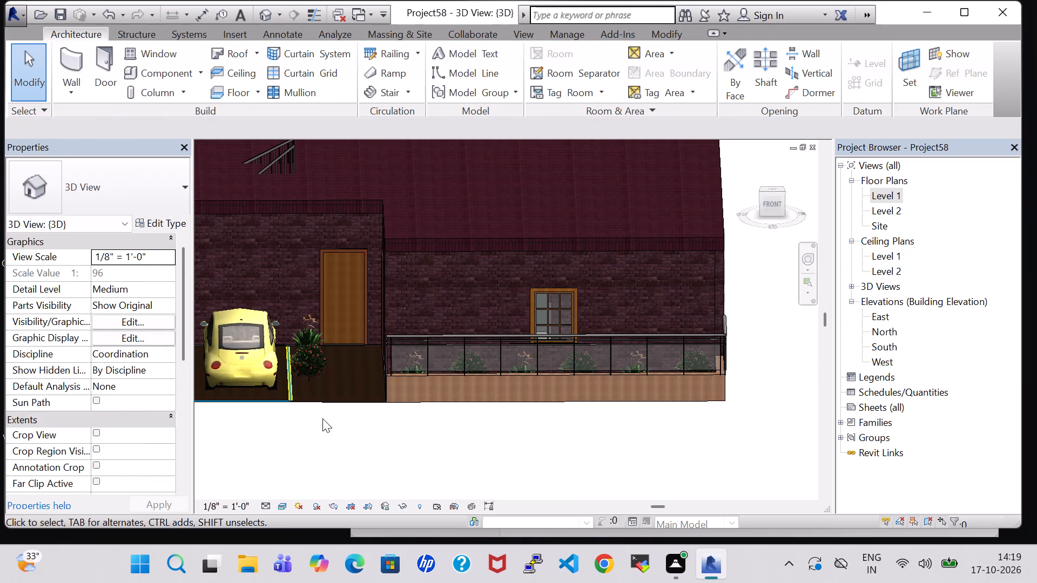
middle_click_drag(315, 446, 388, 460)
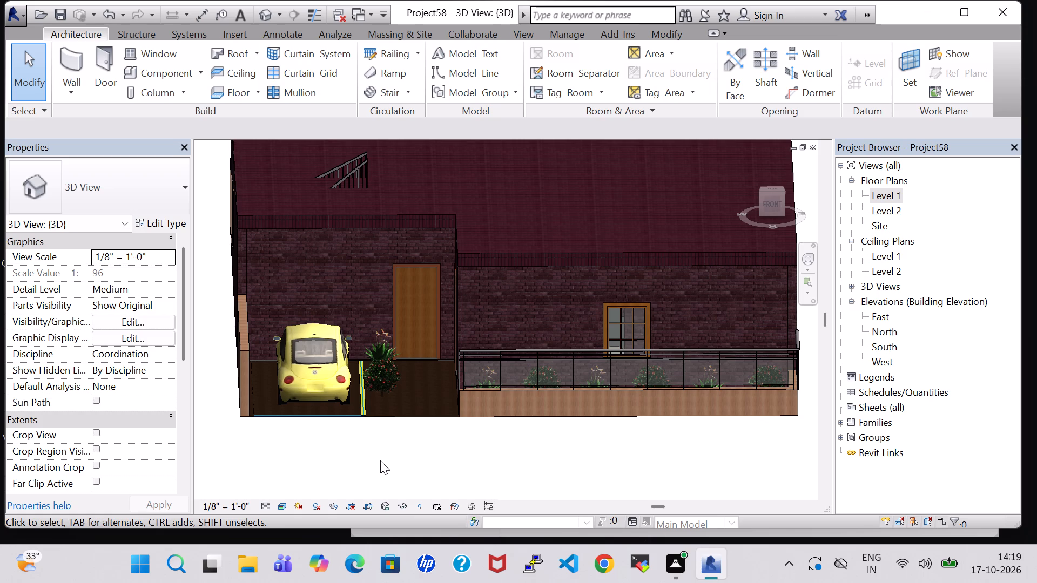
middle_click_drag(379, 456, 386, 524)
scroll(385, 521, "up", 1, "shift")
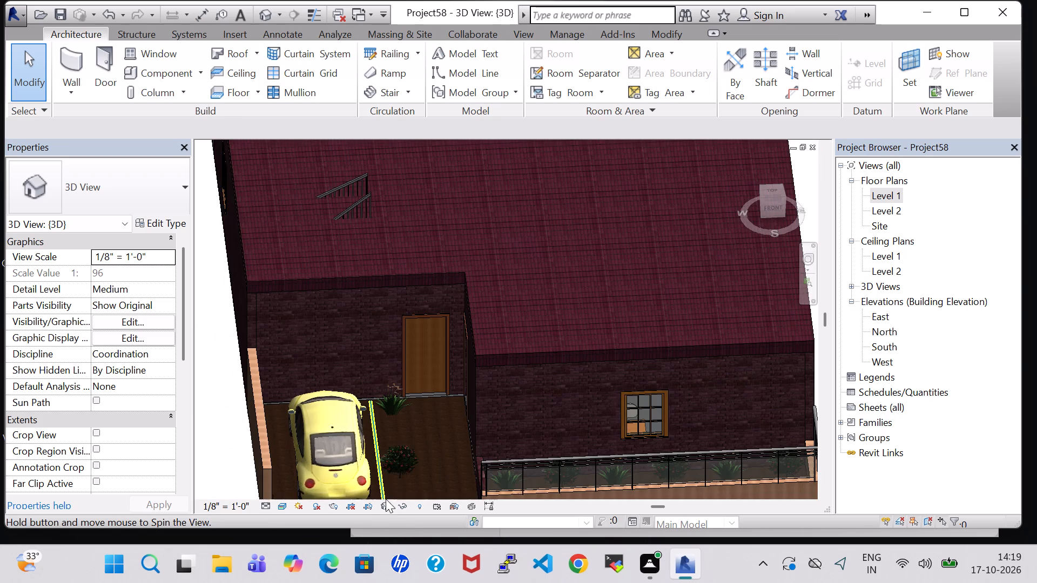
left_click(399, 406)
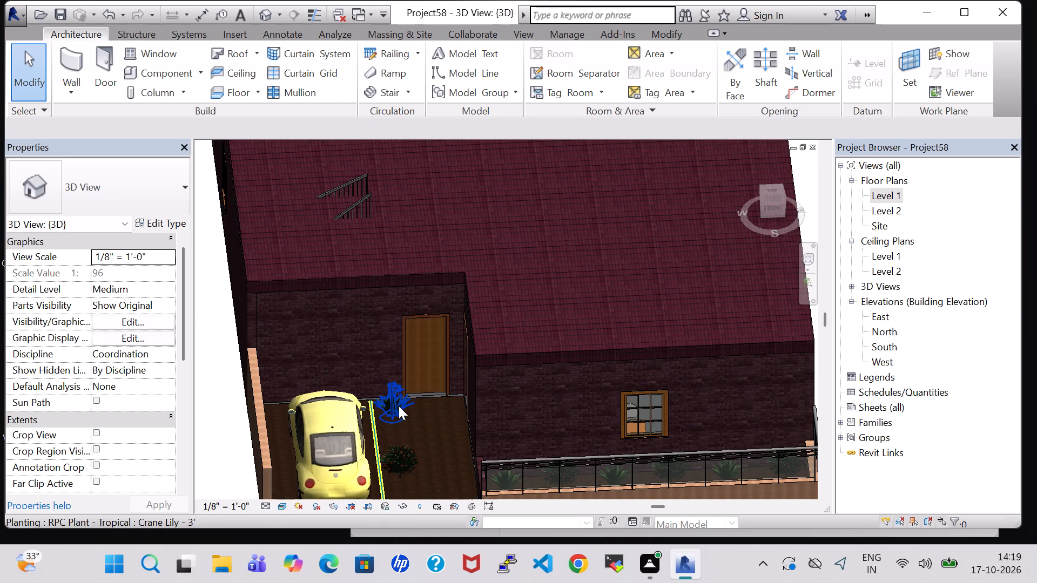
key("Down")
key("Down")
key("Down")
key("Down")
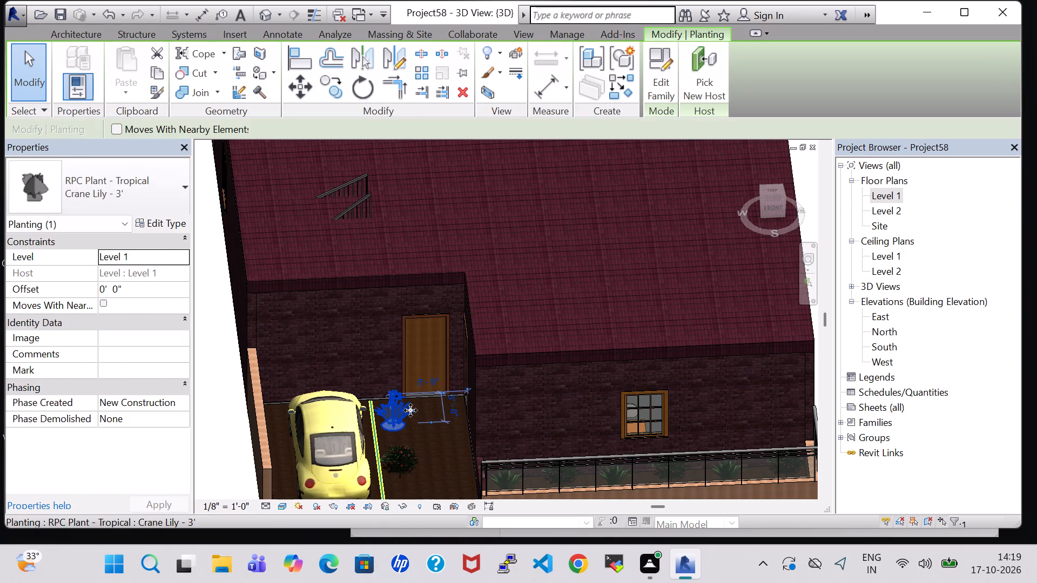
Nudge the Crane Lily beside the car slightly toward the car and parking line in the 3D view.
key("Left")
left_click(435, 429)
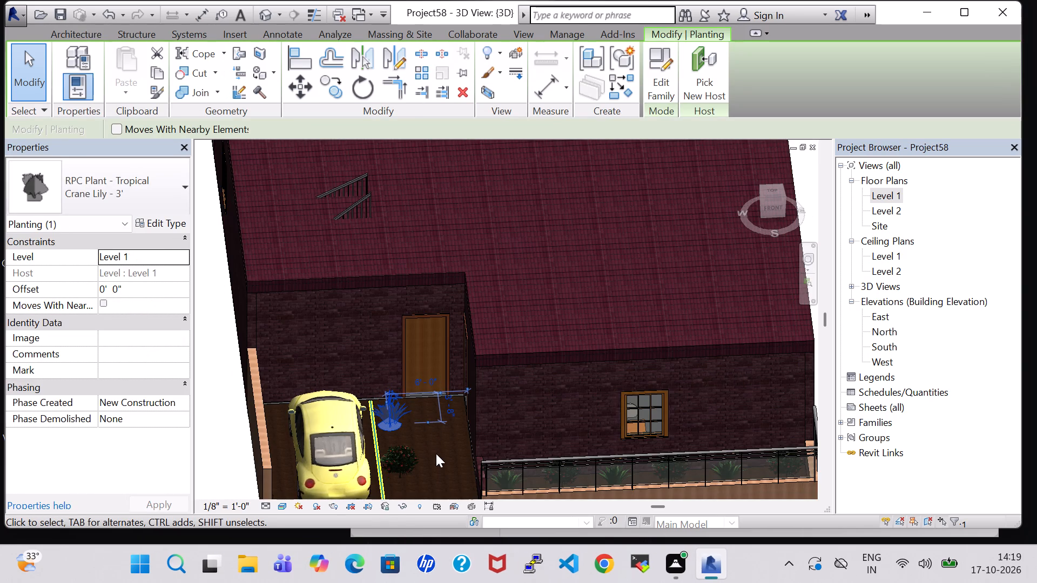
left_click(463, 446)
left_click(447, 452)
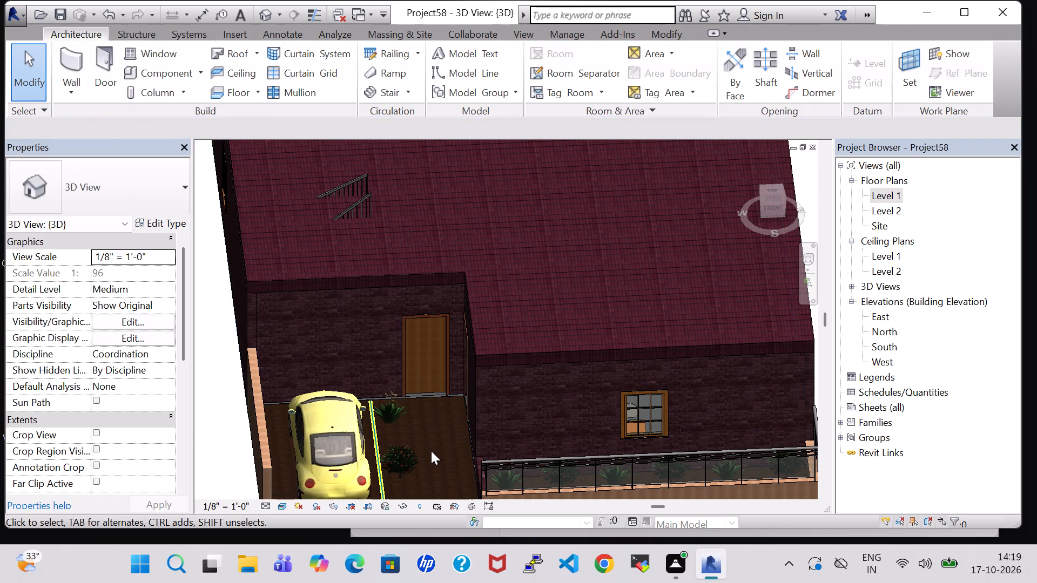
On the Level 1 plan, nudge the Jungle Flame beside the car away from the lounge wall, to about 12'-7" from it.
middle_click_drag(431, 451, 357, 425, "shift")
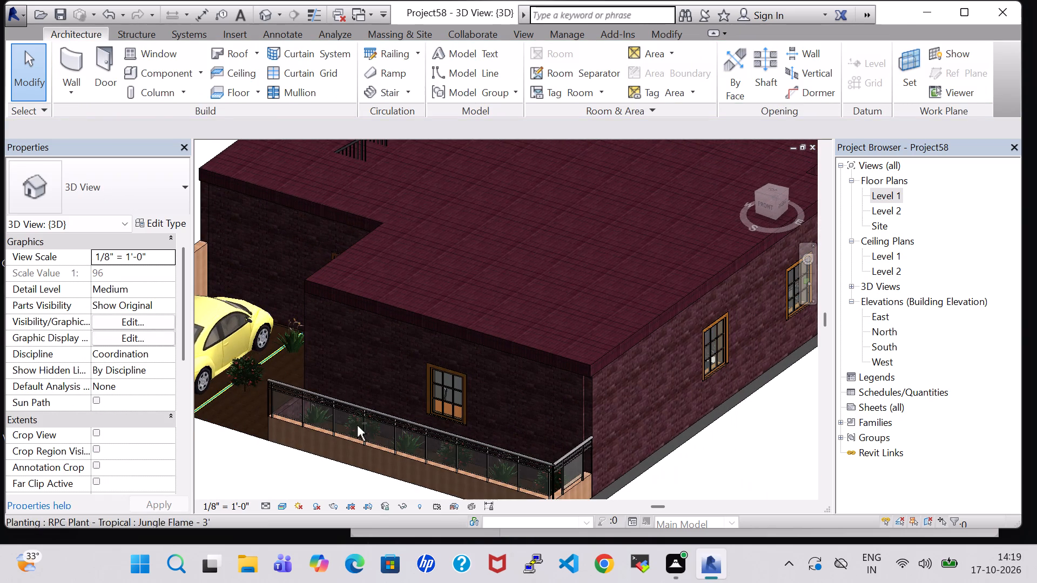
double_click(878, 198)
left_click(480, 449)
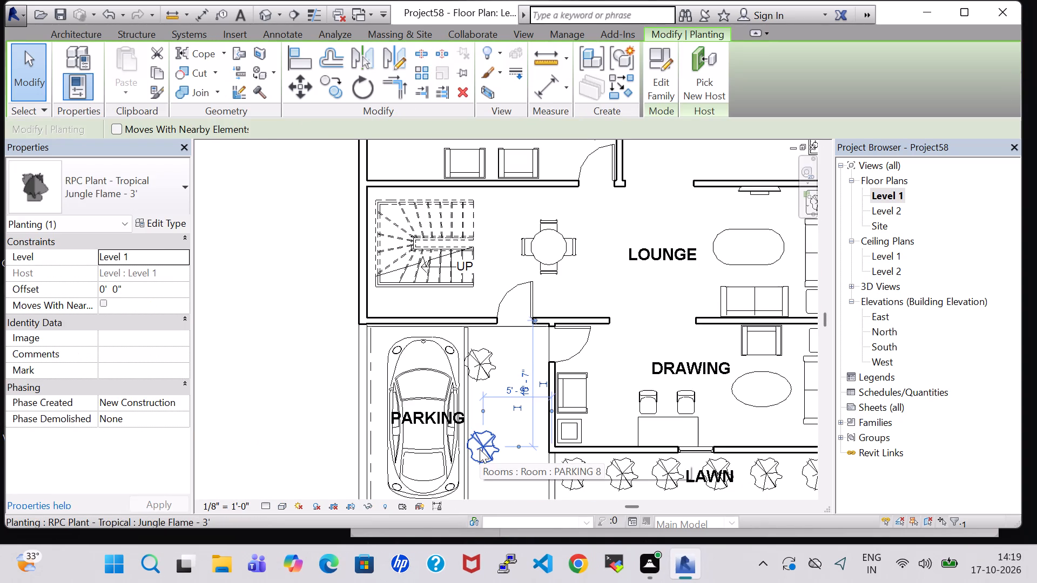
key("Down")
key("Down")
key("Down")
key("Down")
key("Down")
key("Down")
key("Down")
key("Down")
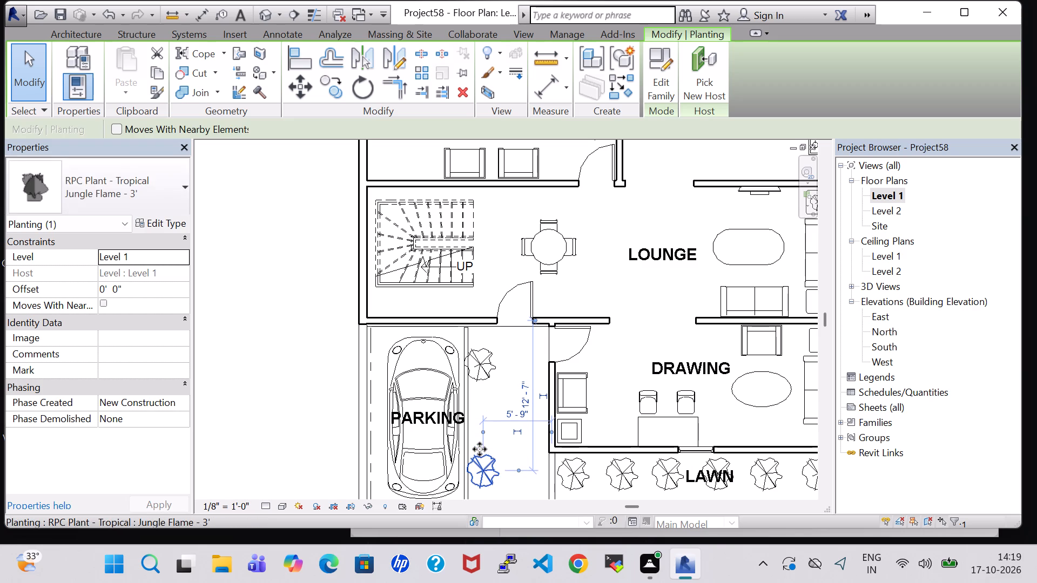
Nudge the Crane Lily beside the car toward the lounge wall, to about 3'-5" from it.
left_click(484, 364)
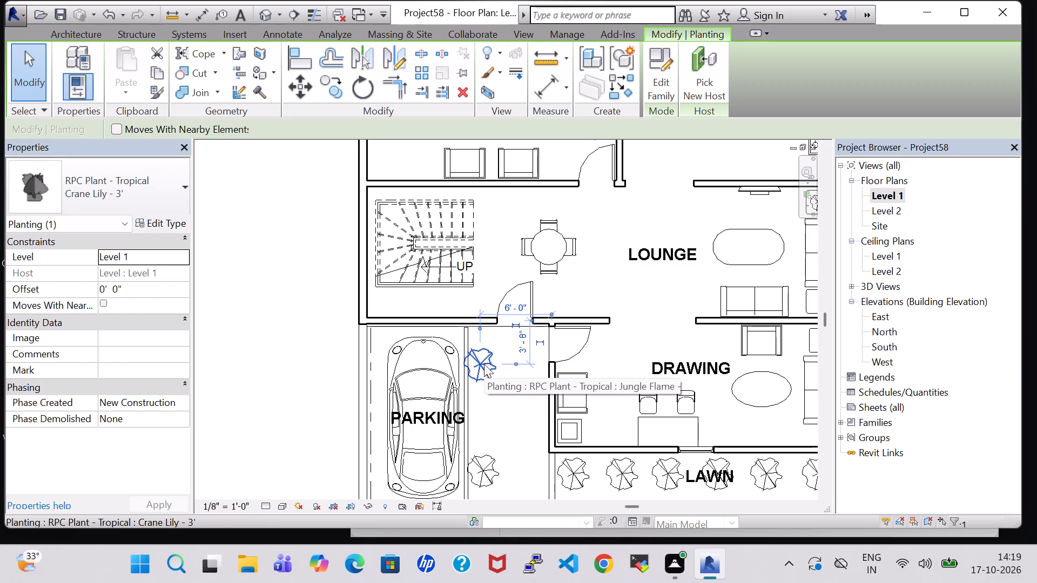
key("Up")
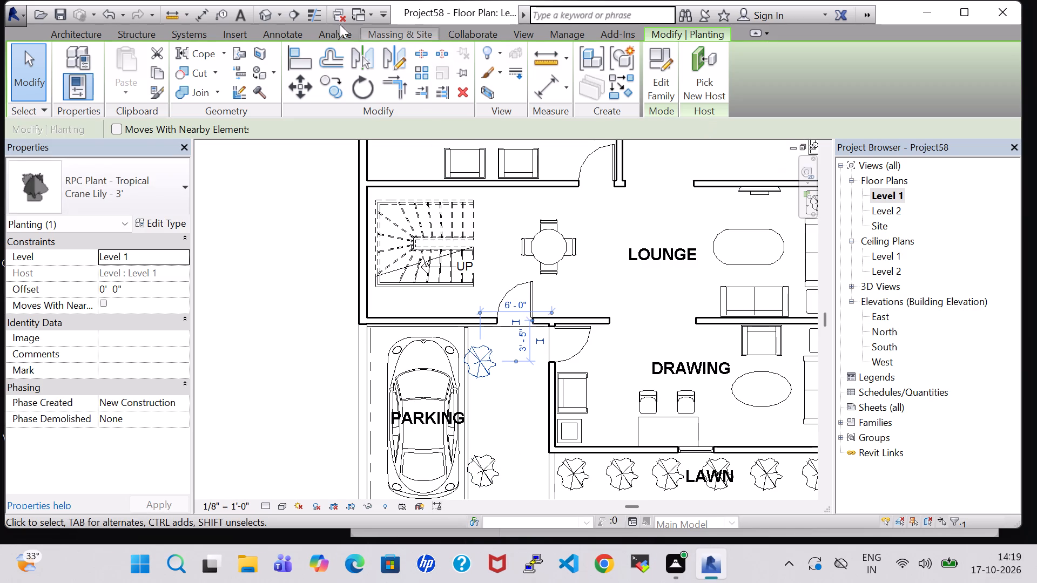
In the 3D view, nudge the RPC Beetle toward the open front of the parking area and slightly away from the plants.
left_click(262, 13)
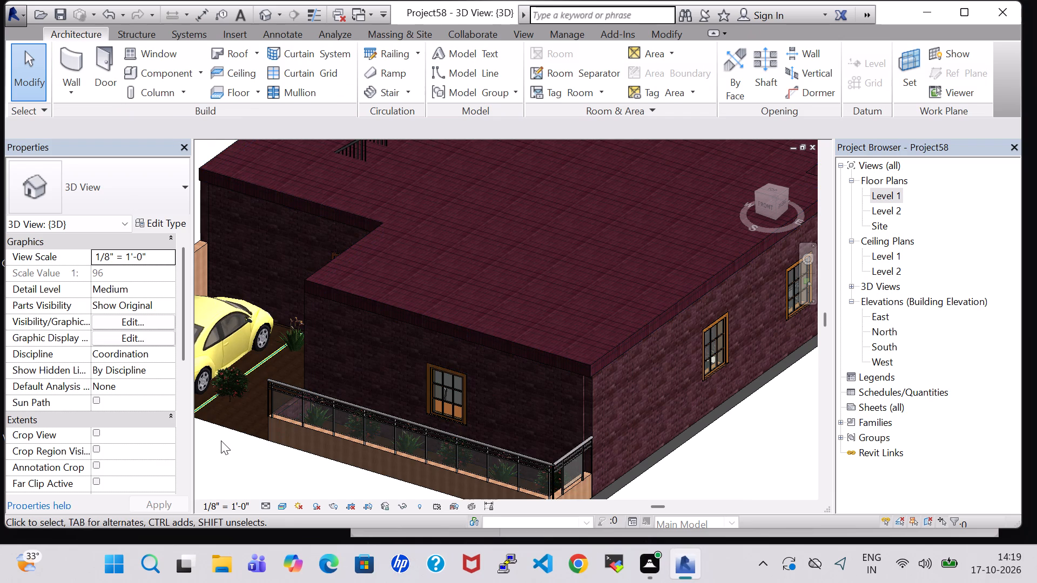
middle_click_drag(208, 447, 278, 450, "shift")
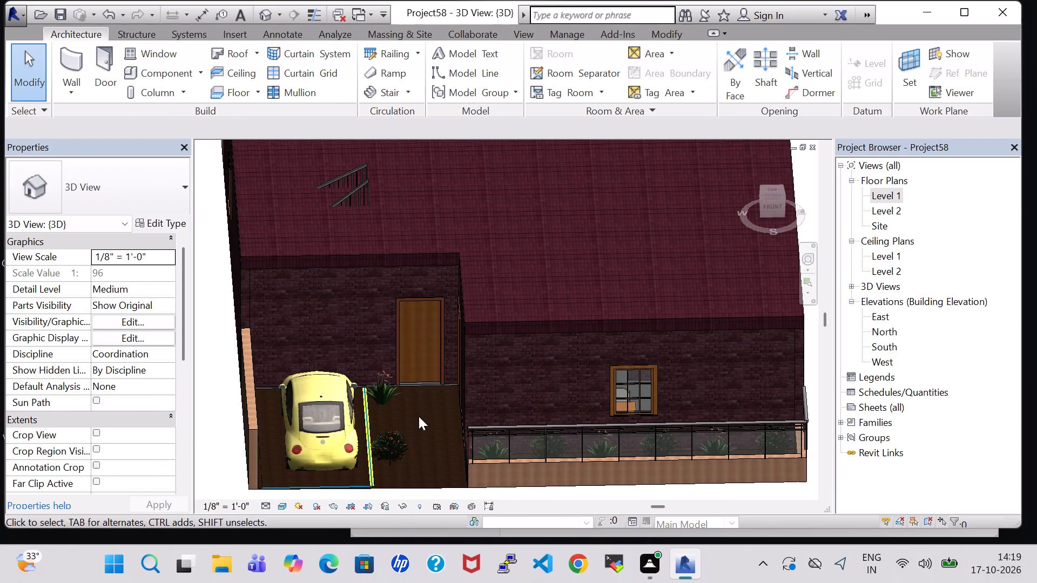
scroll(419, 416, "up", 1)
middle_click_drag(419, 416, 417, 356)
middle_click_drag(394, 458, 393, 431)
left_click(317, 358)
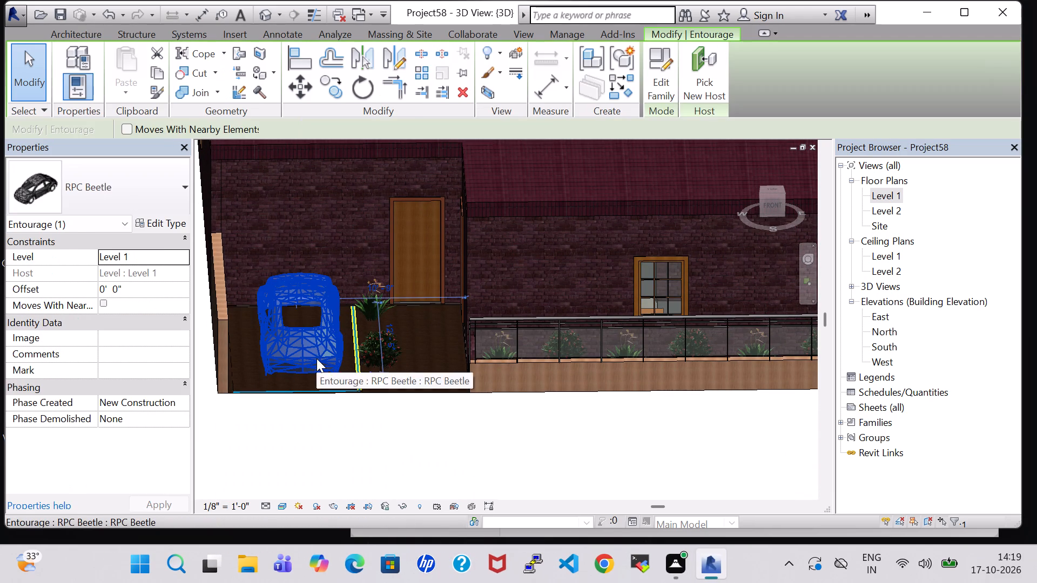
key("Down")
key("Down")
key("Down")
key("Left")
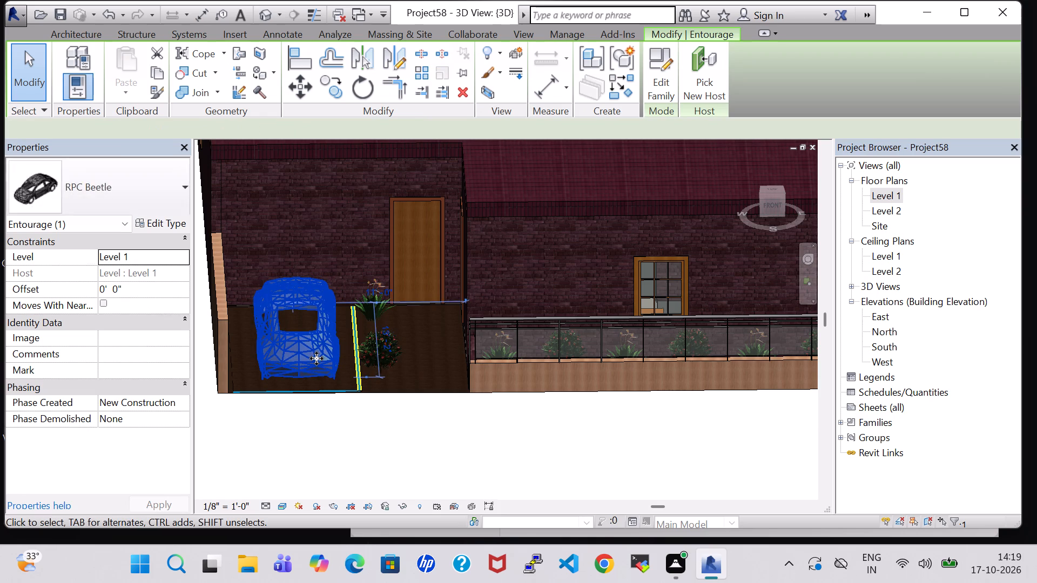
key("Down")
key("Down")
key("Left")
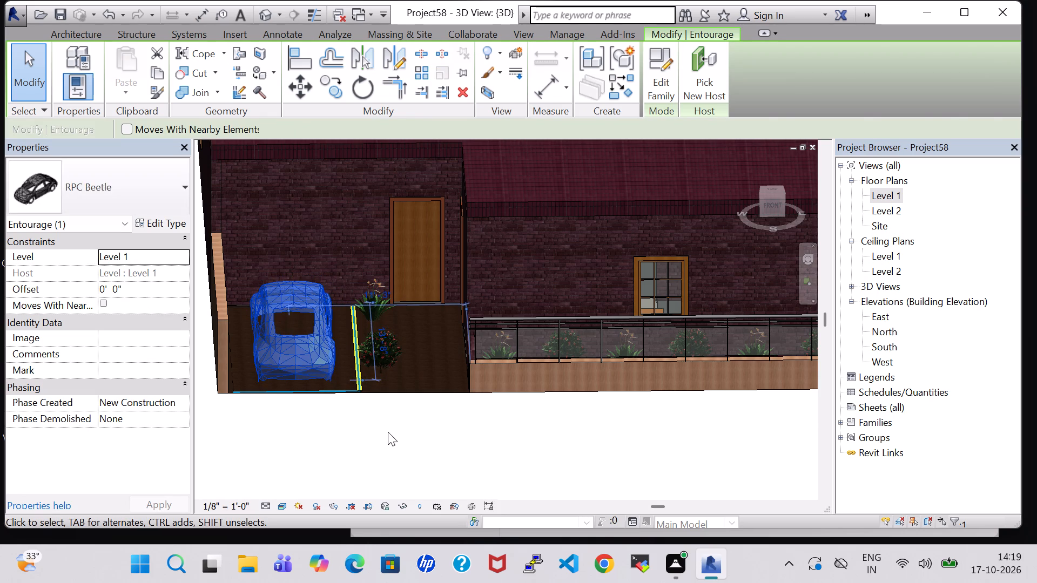
left_click(388, 443)
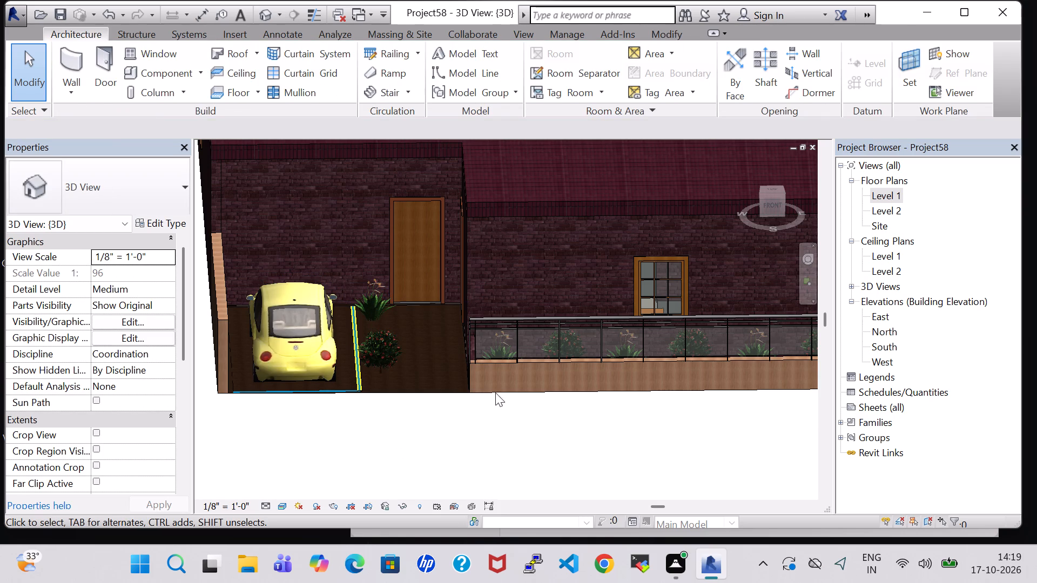
Save the project.
left_click(59, 16)
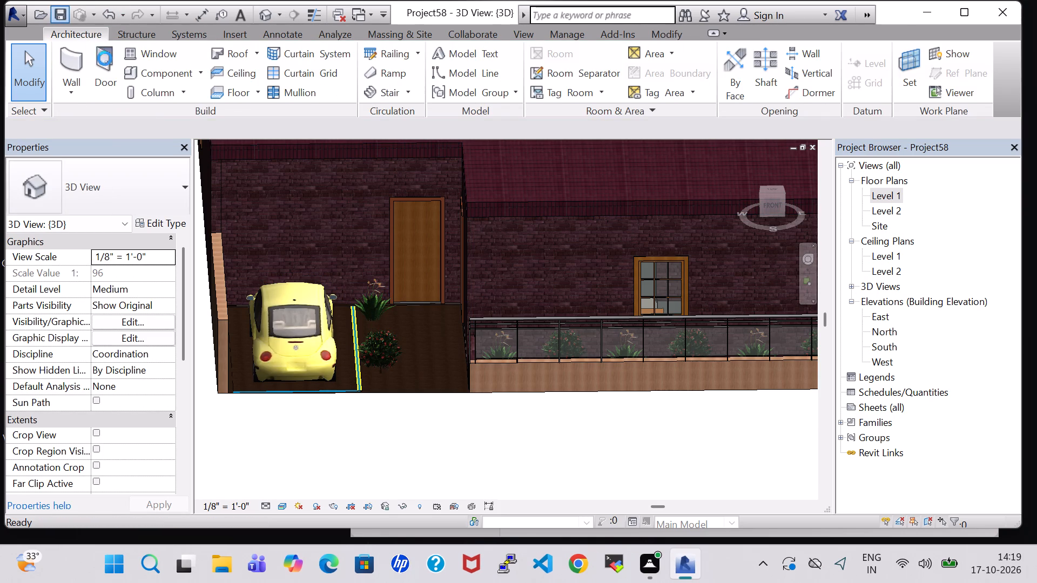